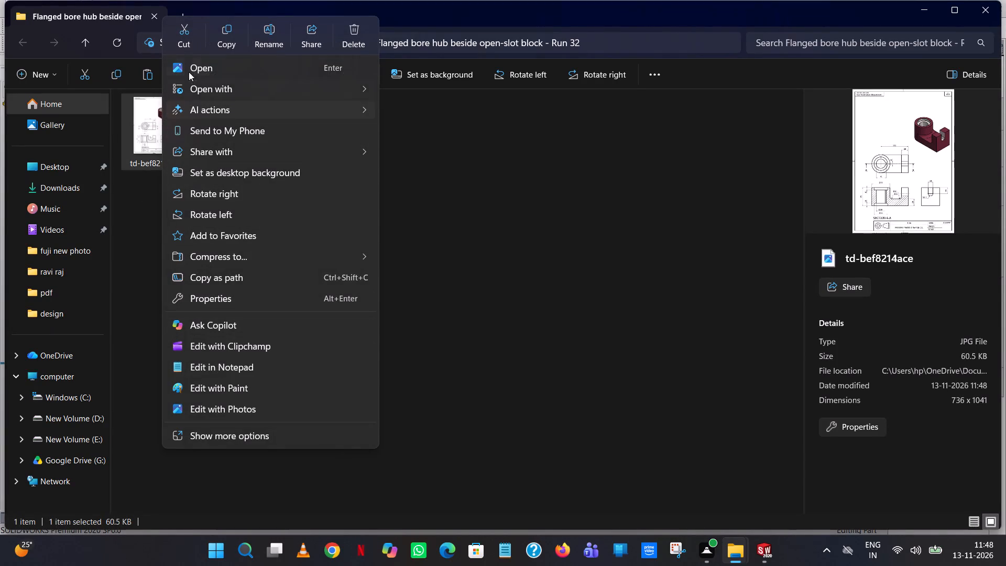
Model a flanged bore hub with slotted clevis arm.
Cut the td-bef8214ace drawing image from the Flanged bore hub beside open-slot block - Run 32 folder.
click(187, 41)
click(443, 332)
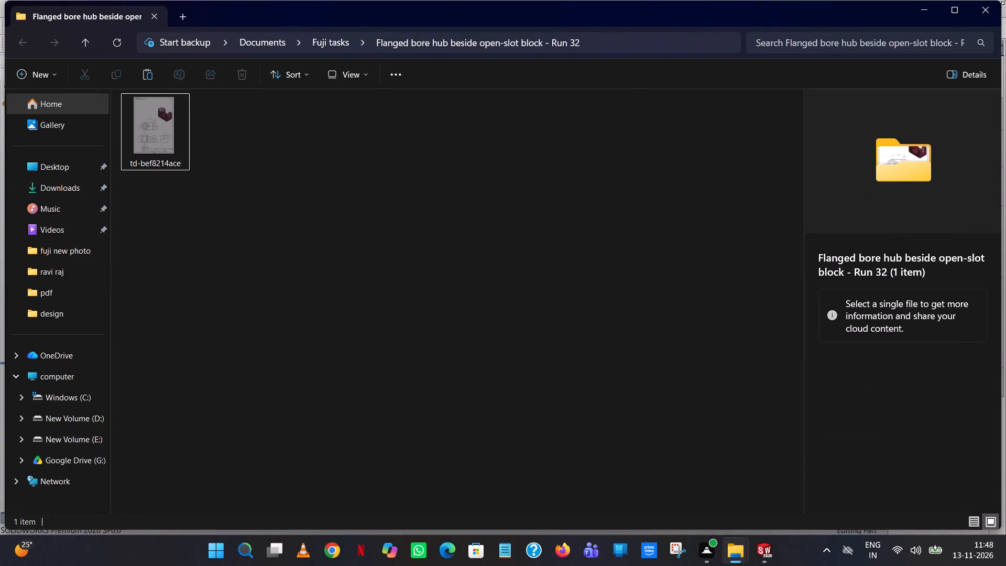
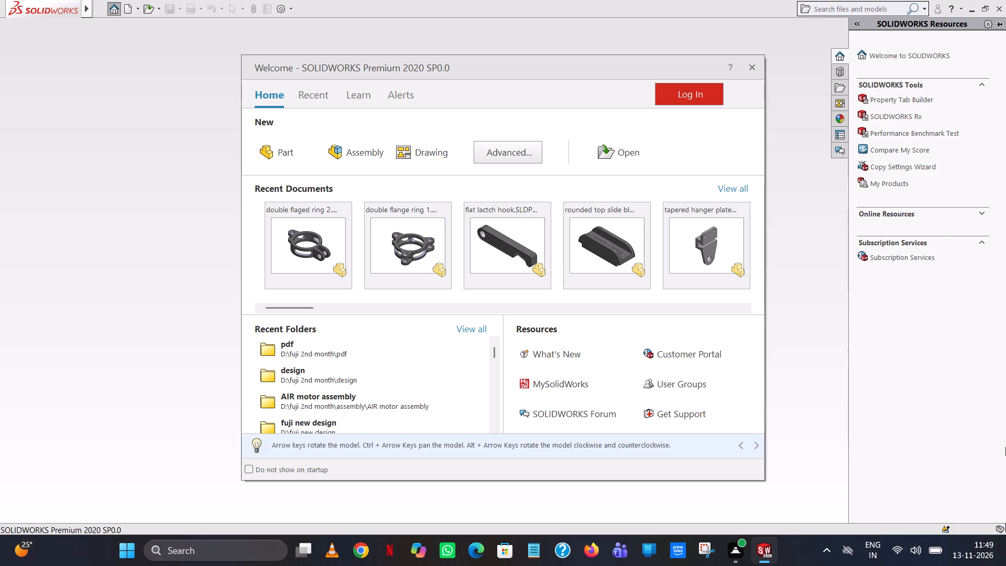
Create a new part in SOLIDWORKS and open a sketch on the Top Plane.
double_click(283, 162)
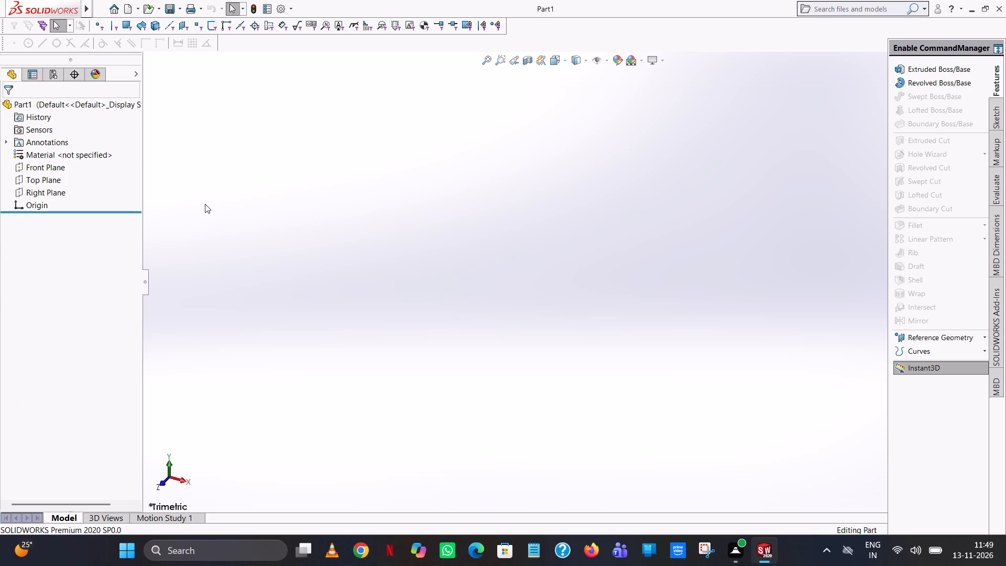
click(37, 181)
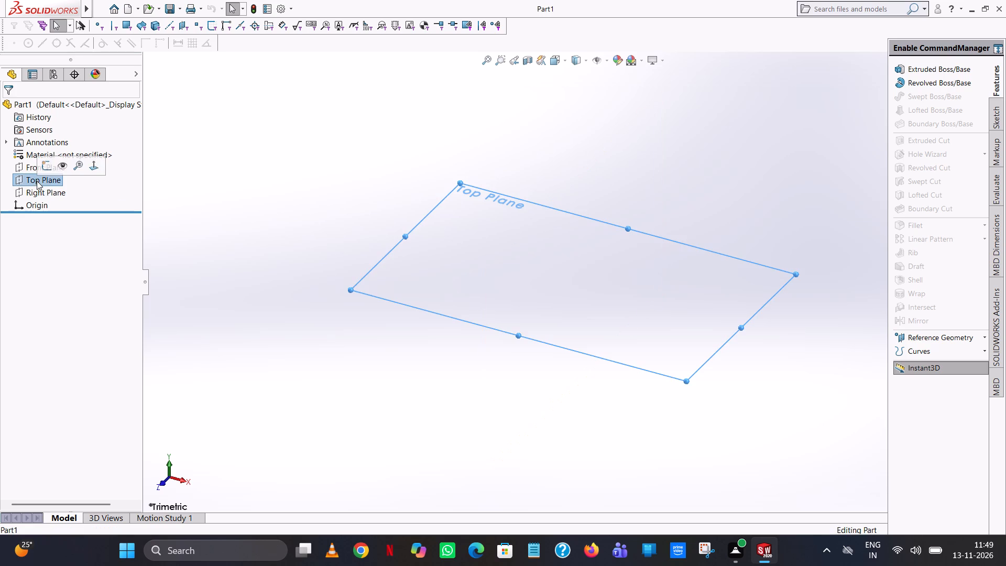
click(42, 165)
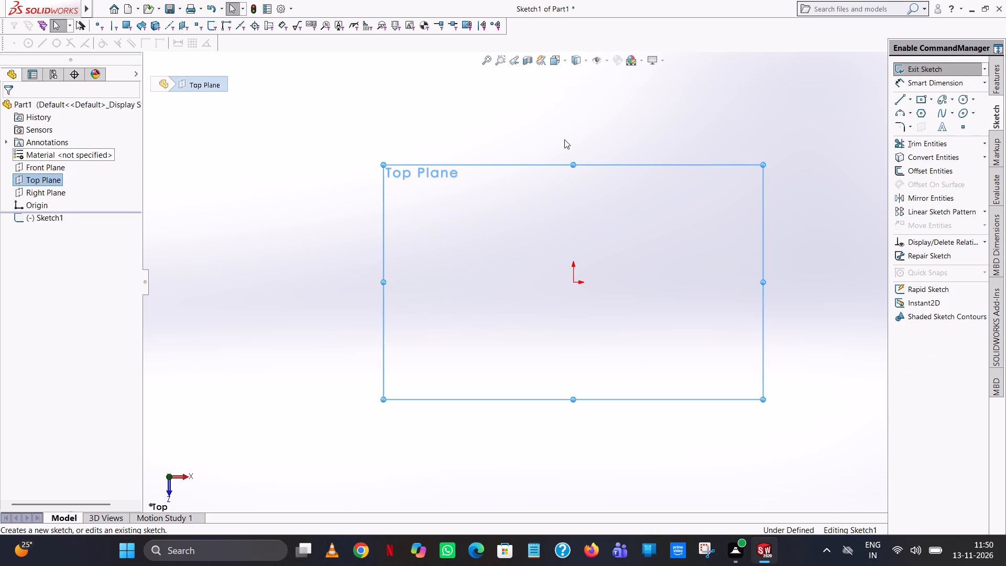
Sketch a circle centred on the origin.
click(959, 100)
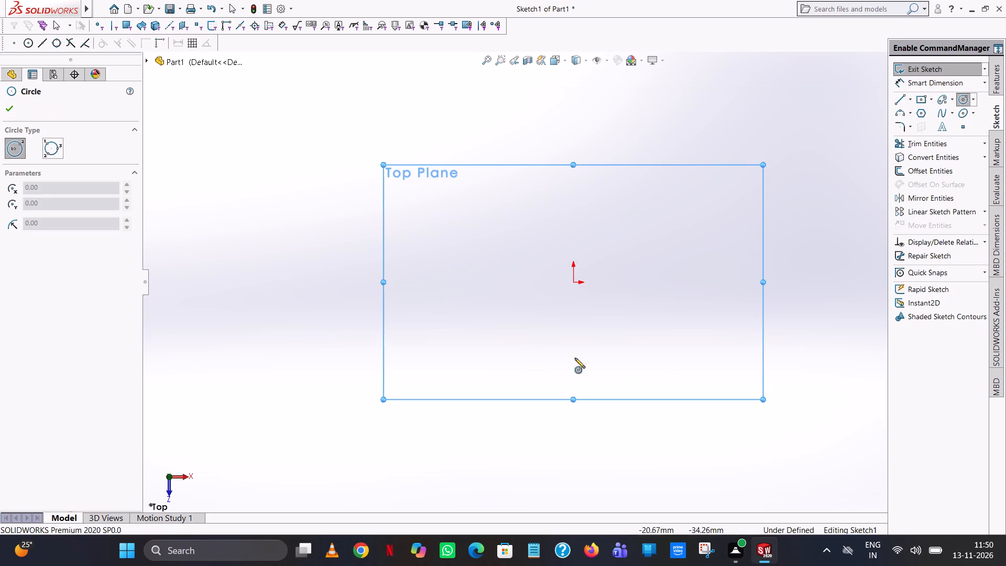
click(573, 280)
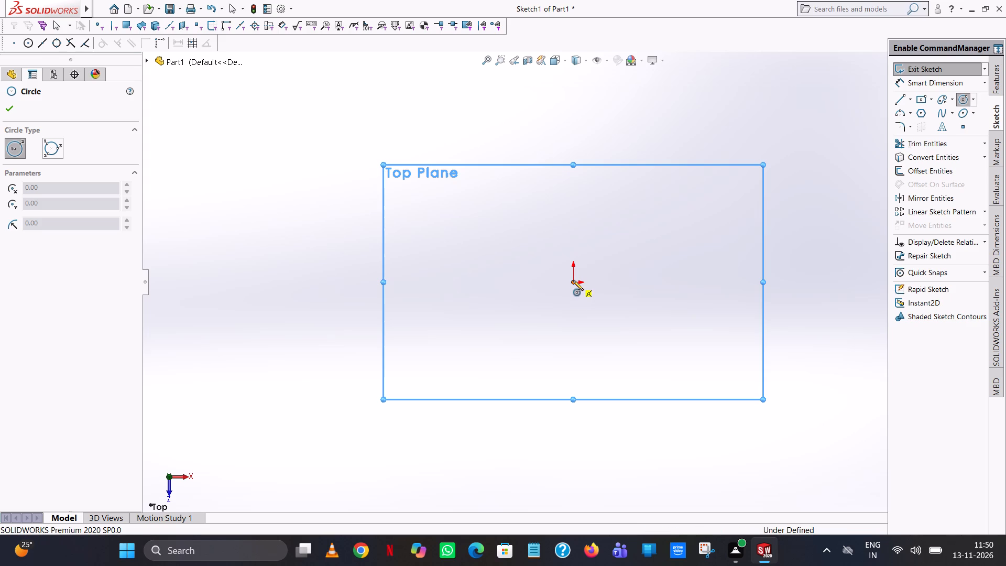
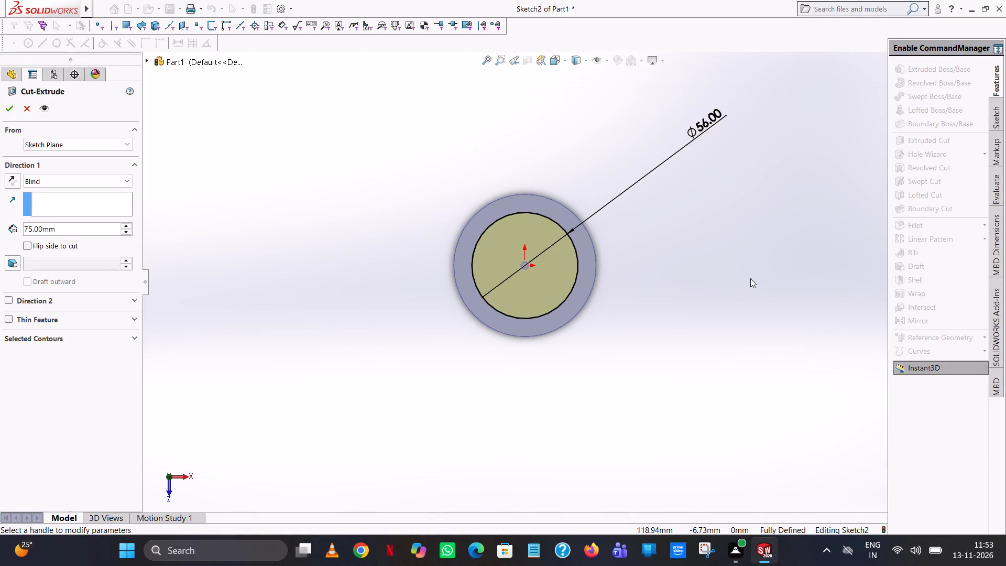
Cut the 56 mm circle into the cylinder's top end as a blind recess 10 mm deep.
scroll(753, 273, down, 1)
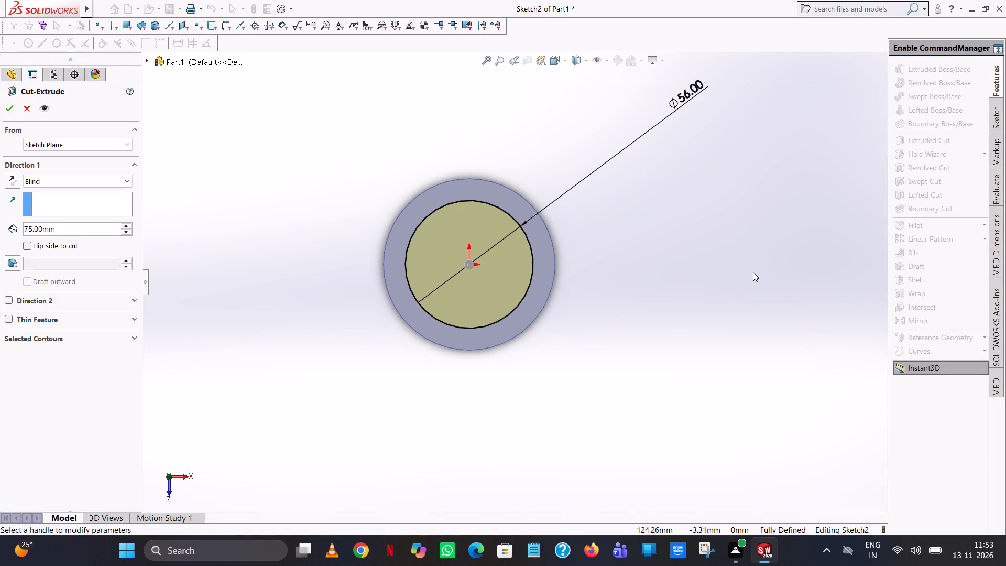
middle_drag(753, 271, 779, 0)
scroll(762, 146, up, 1)
scroll(778, 7, up, 1)
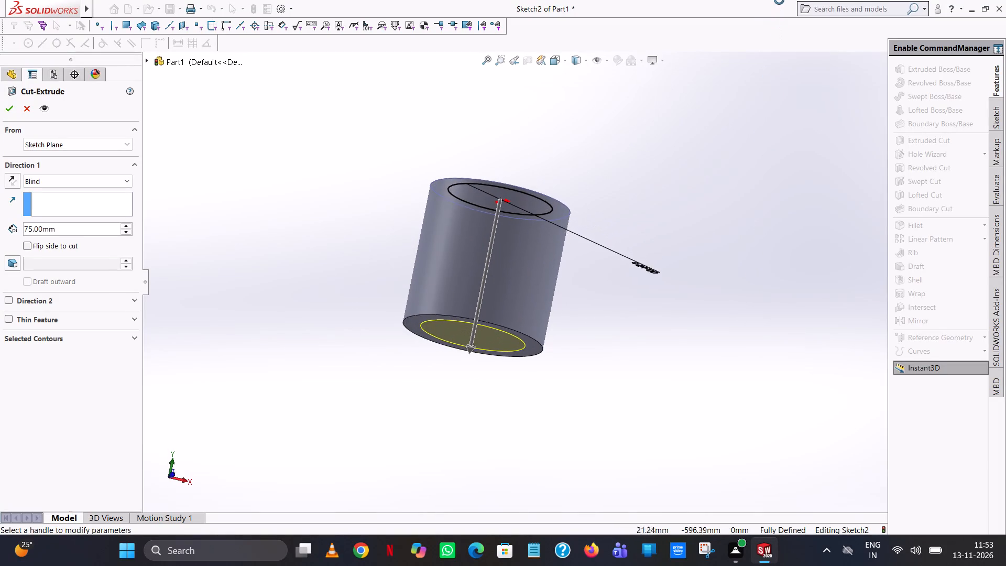
middle_drag(779, 0, 780, 0)
scroll(780, 7, down, 1)
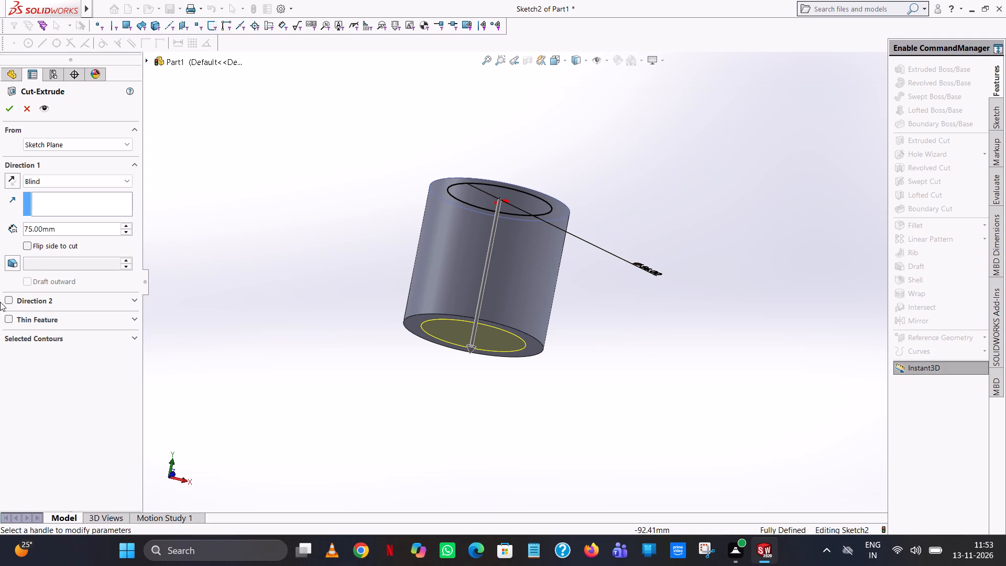
double_click(71, 230)
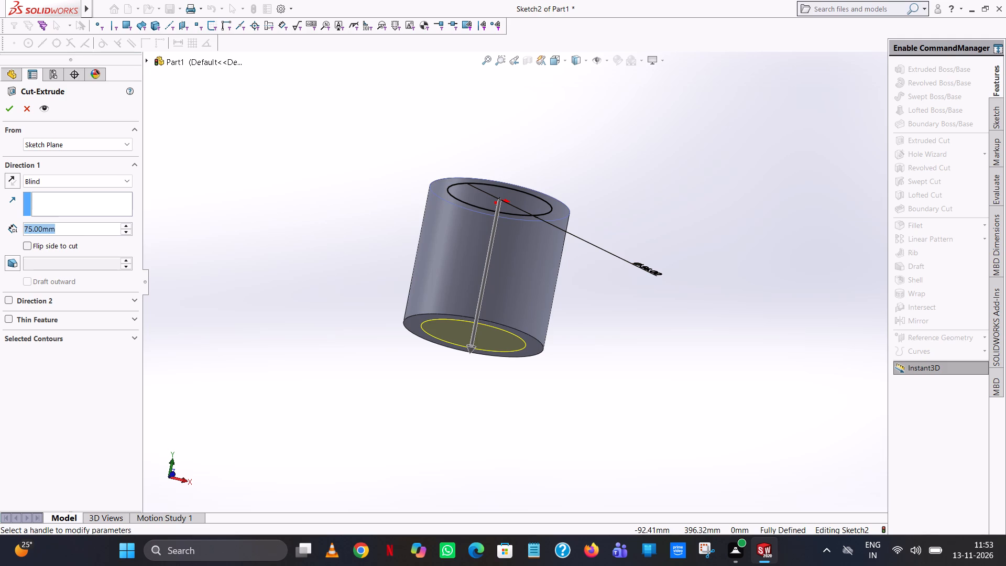
text(10)
key(Return)
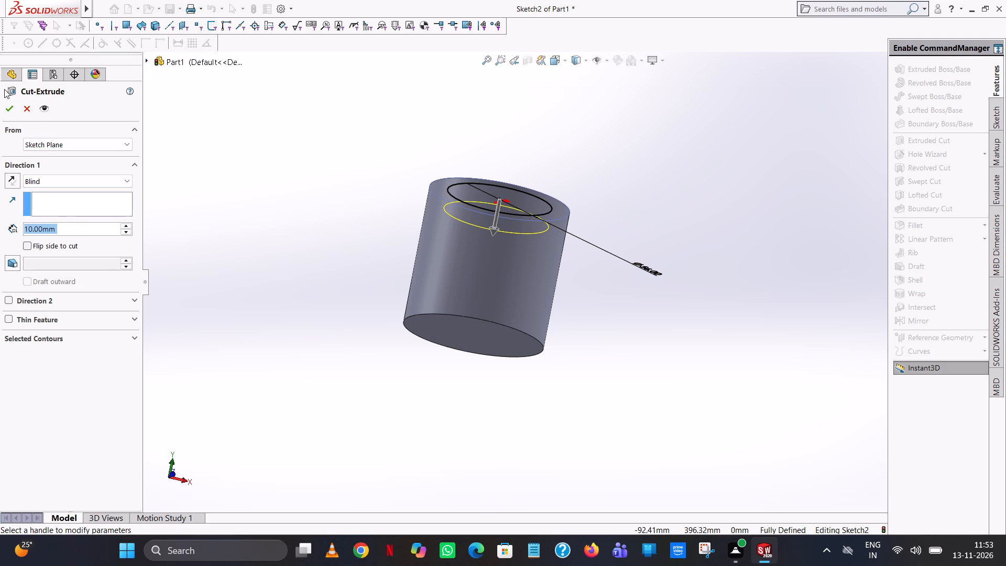
click(5, 116)
click(252, 113)
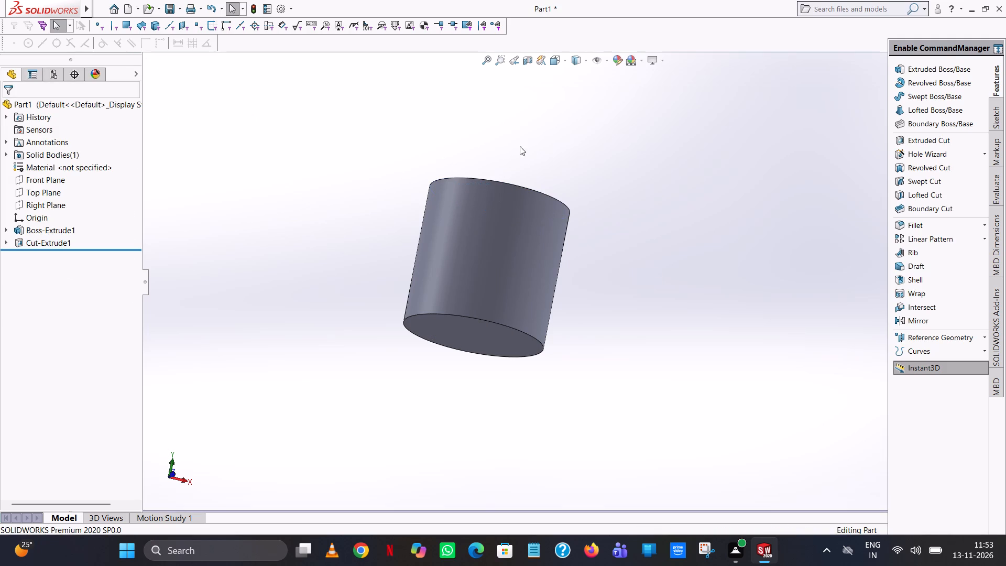
Start an extruded-cut sketch on the cylinder's uncut bottom face and draw an origin-centred circle about 26 mm in radius.
middle_drag(520, 146, 622, 153)
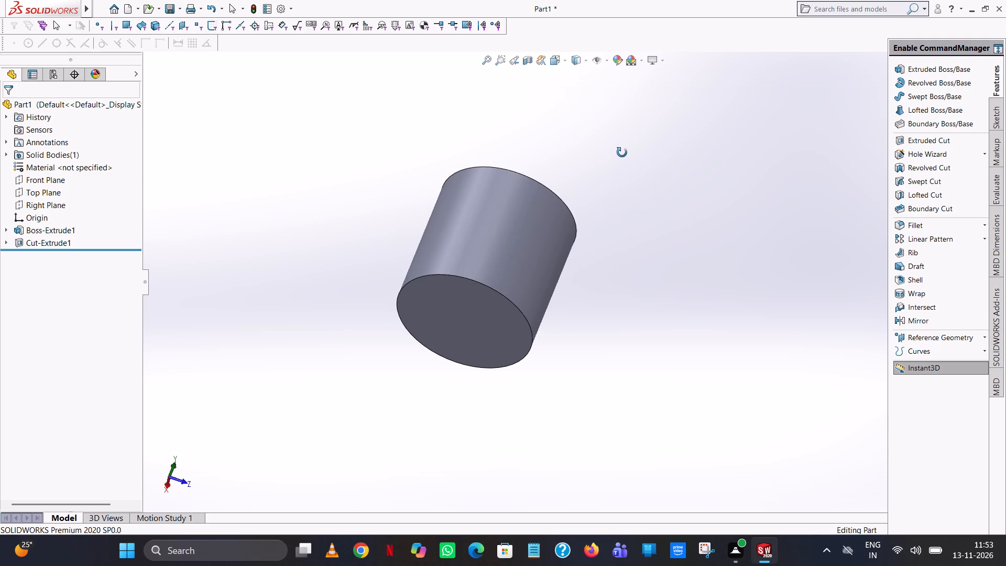
middle_drag(622, 153, 636, 141)
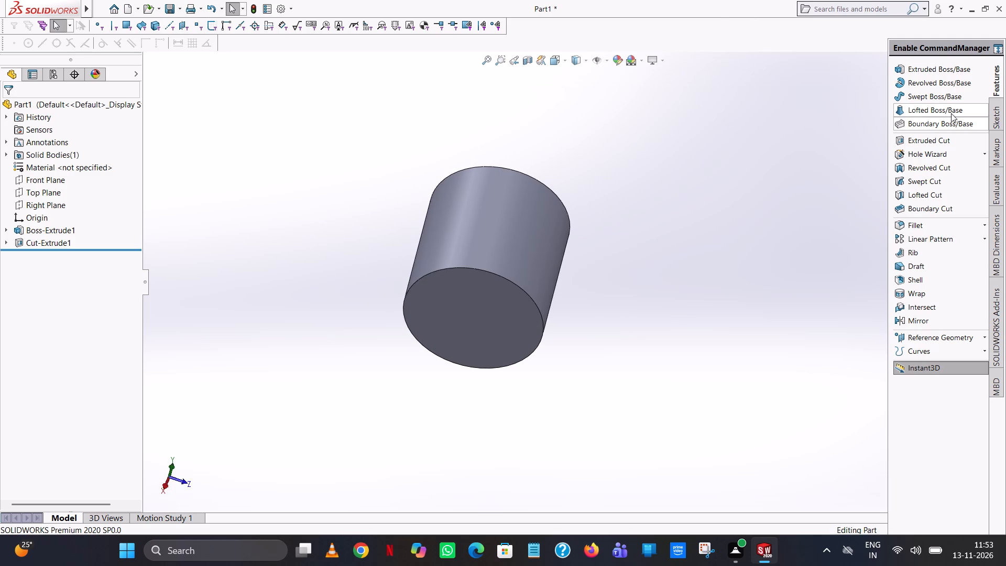
click(925, 143)
click(458, 305)
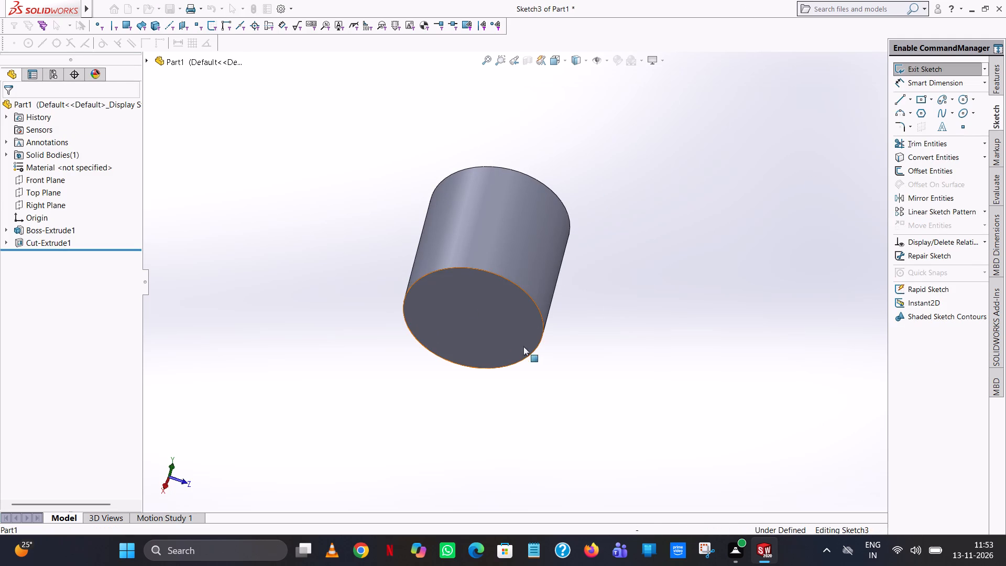
scroll(550, 307, down, 1)
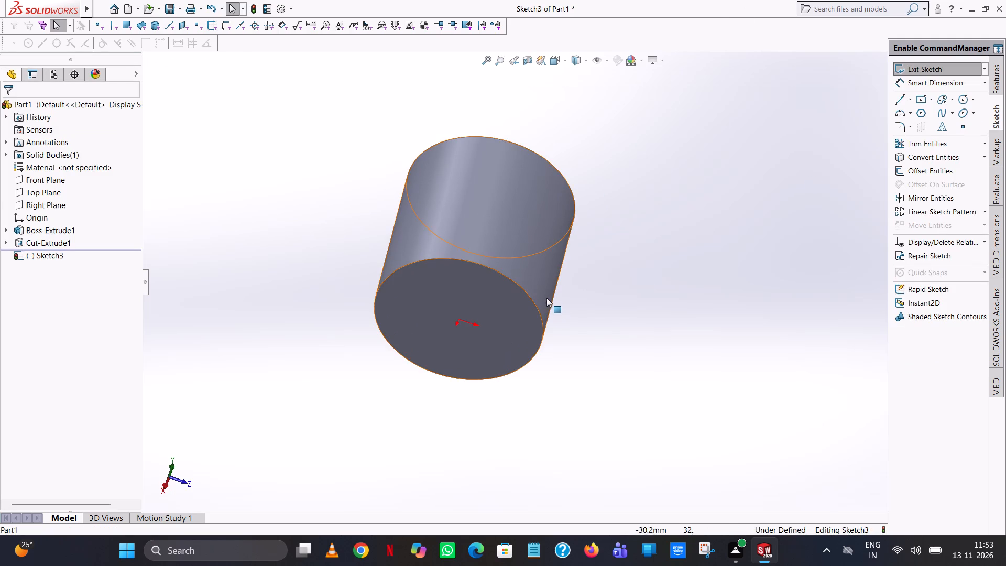
middle_drag(543, 285, 565, 321)
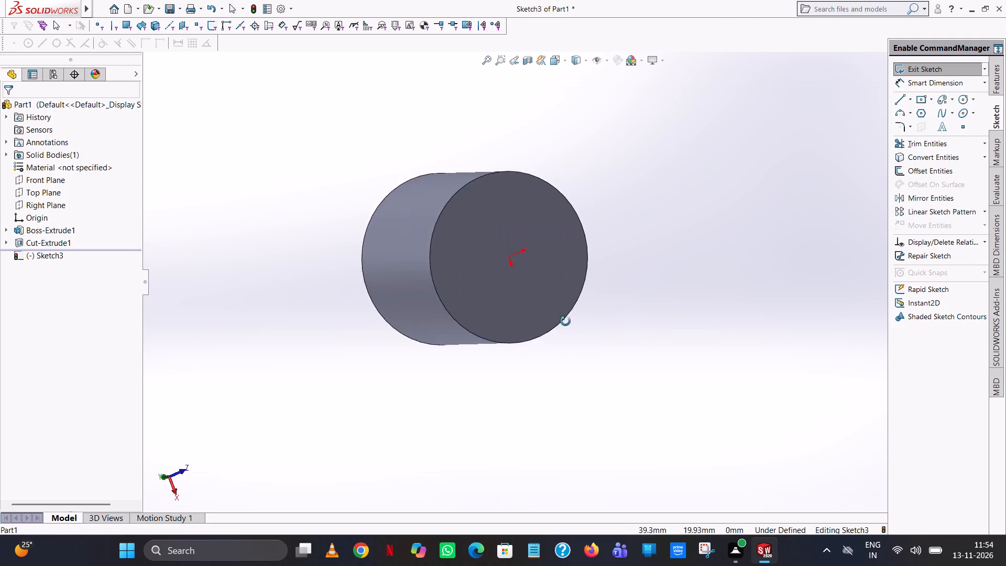
middle_drag(565, 321, 543, 314)
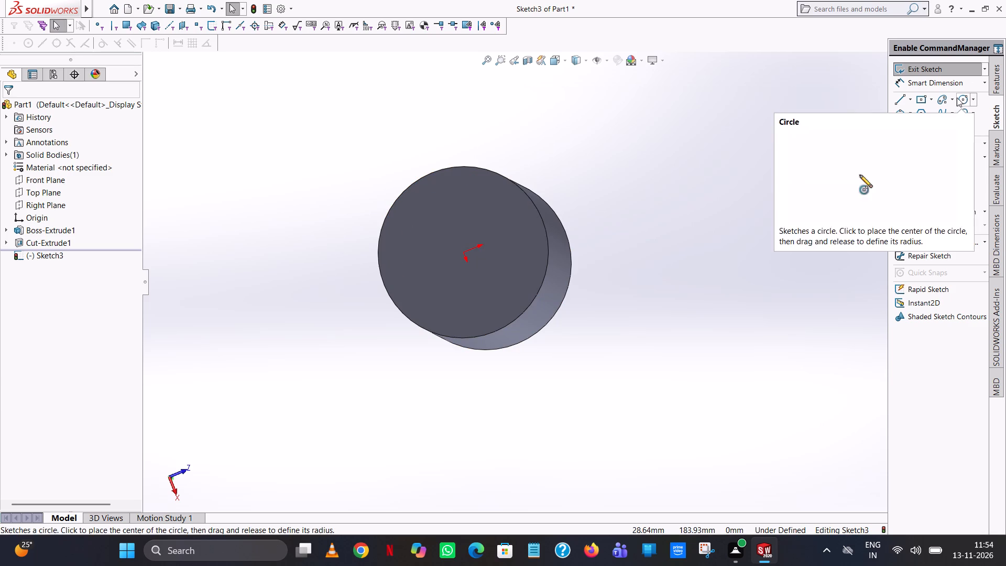
click(957, 97)
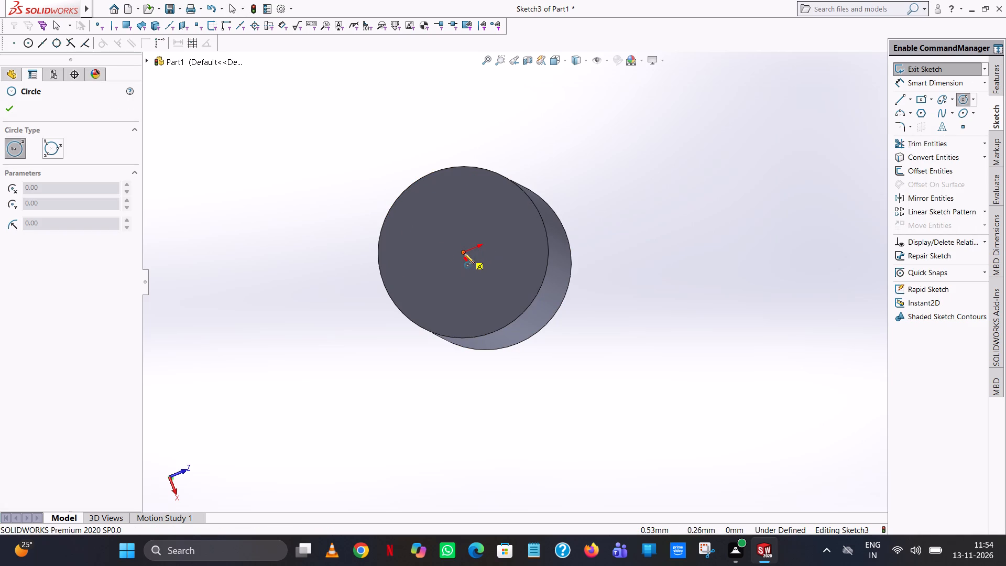
click(464, 253)
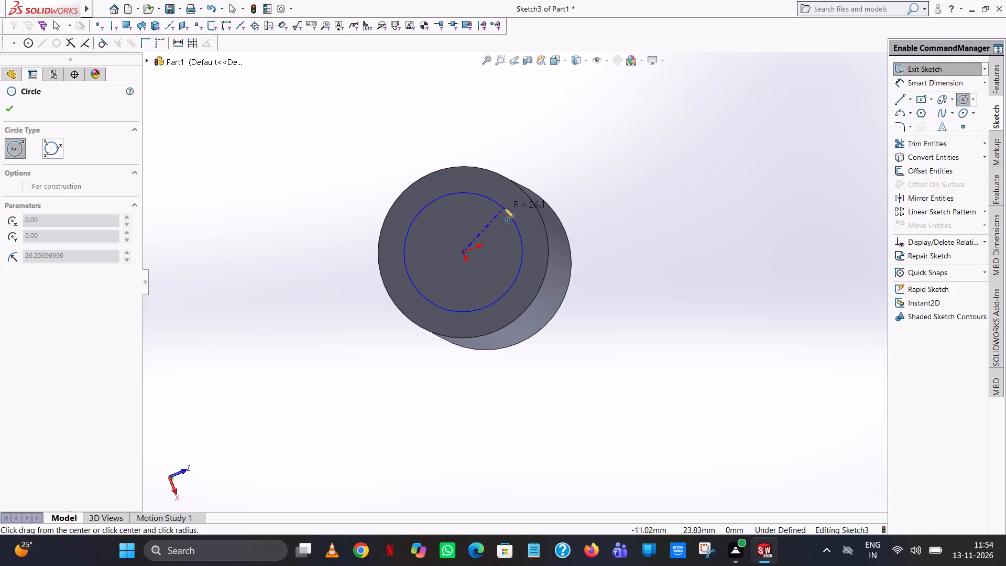
click(504, 208)
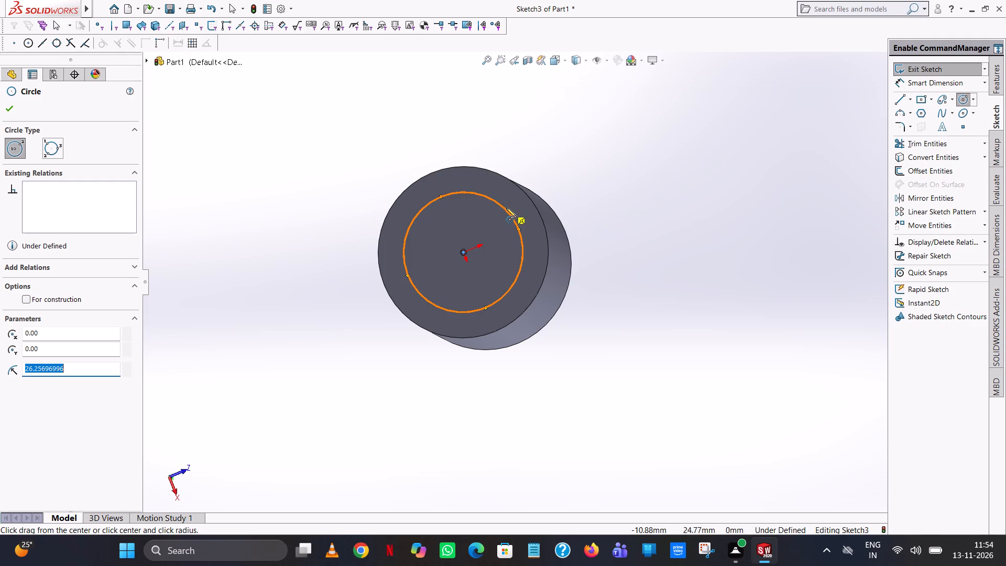
right_click(507, 208)
click(559, 216)
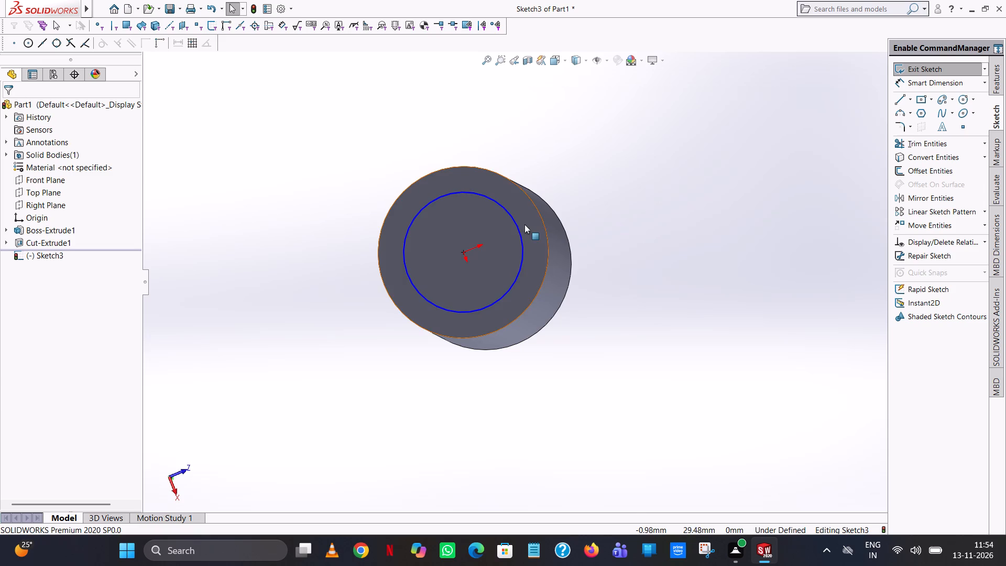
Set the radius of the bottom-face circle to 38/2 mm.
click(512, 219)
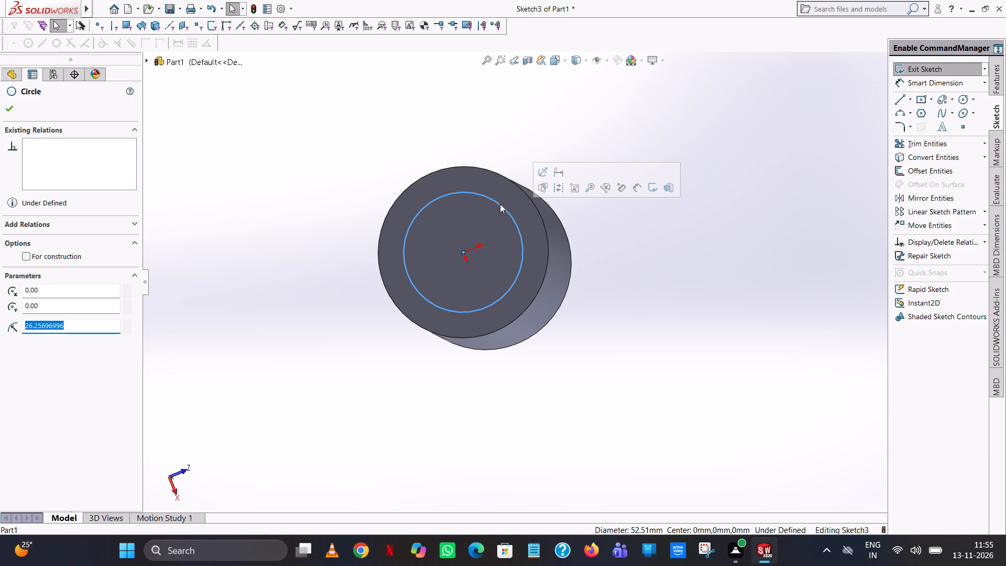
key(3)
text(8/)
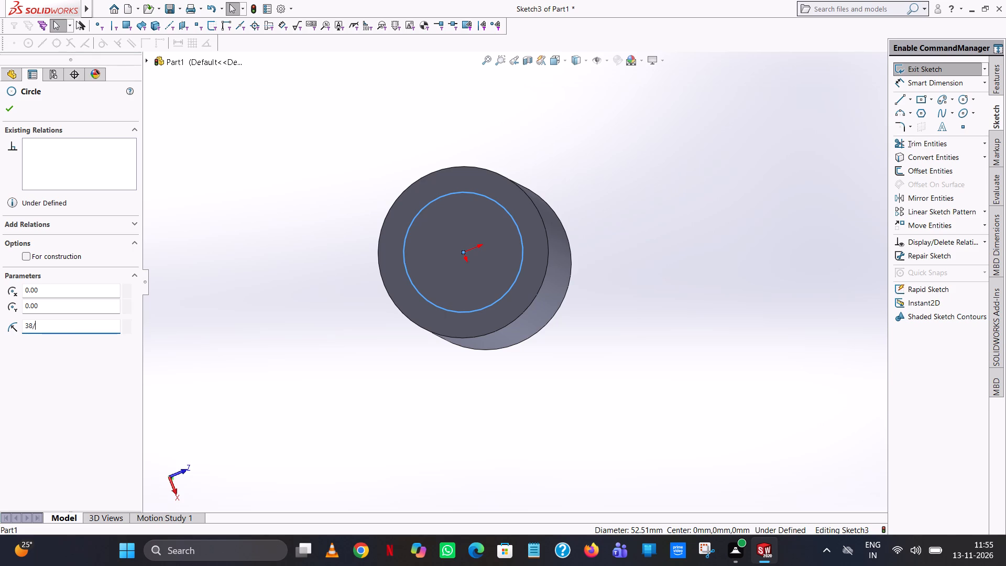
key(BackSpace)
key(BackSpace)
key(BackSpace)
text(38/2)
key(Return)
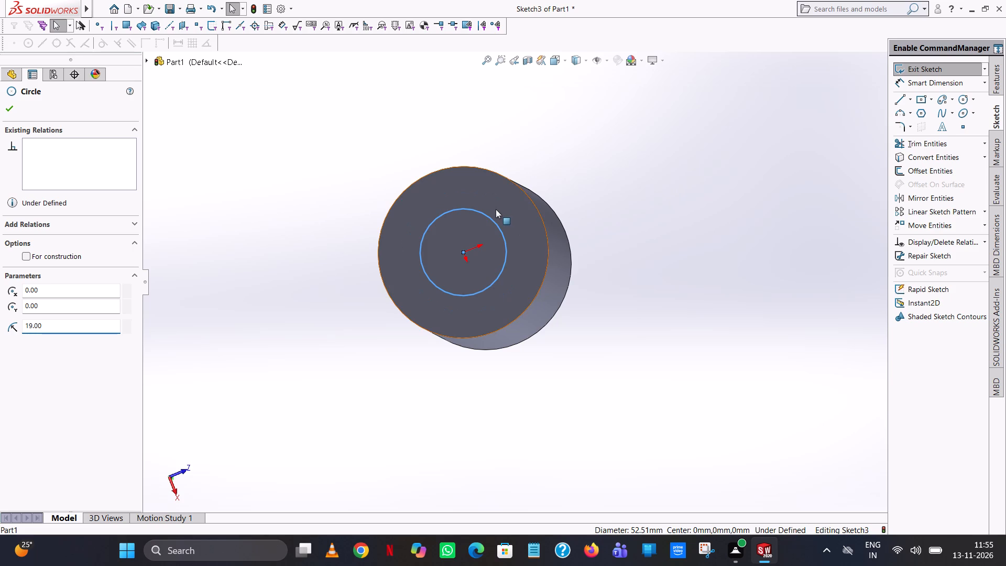
Set the radius of the bottom-face circle to 56/2 mm.
middle_drag(212, 136, 248, 288)
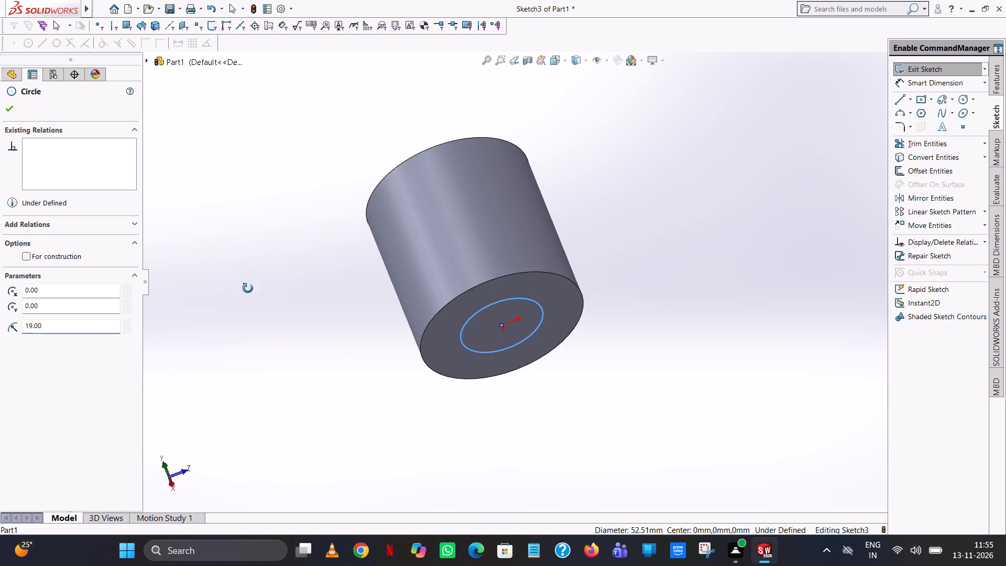
middle_drag(248, 288, 242, 257)
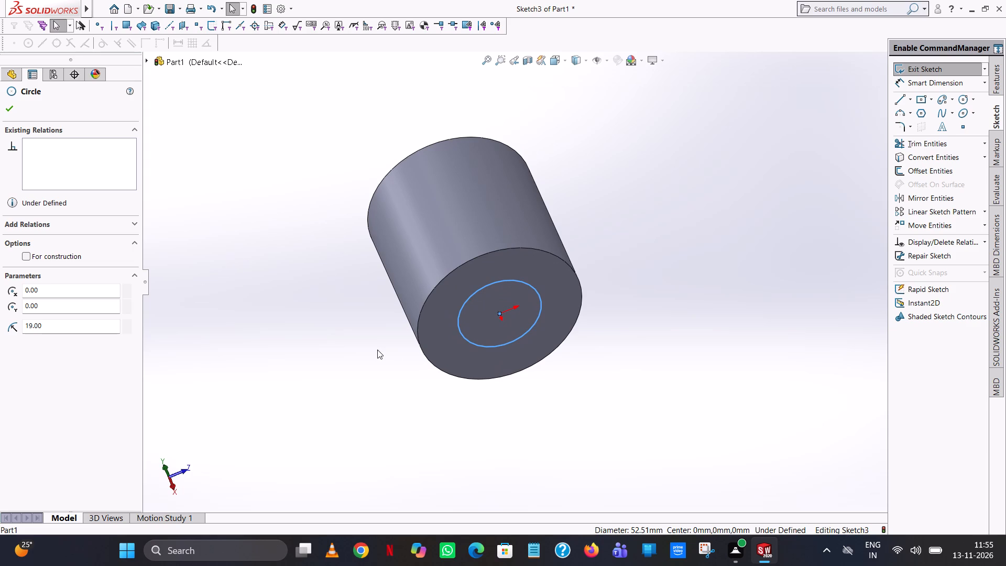
click(511, 279)
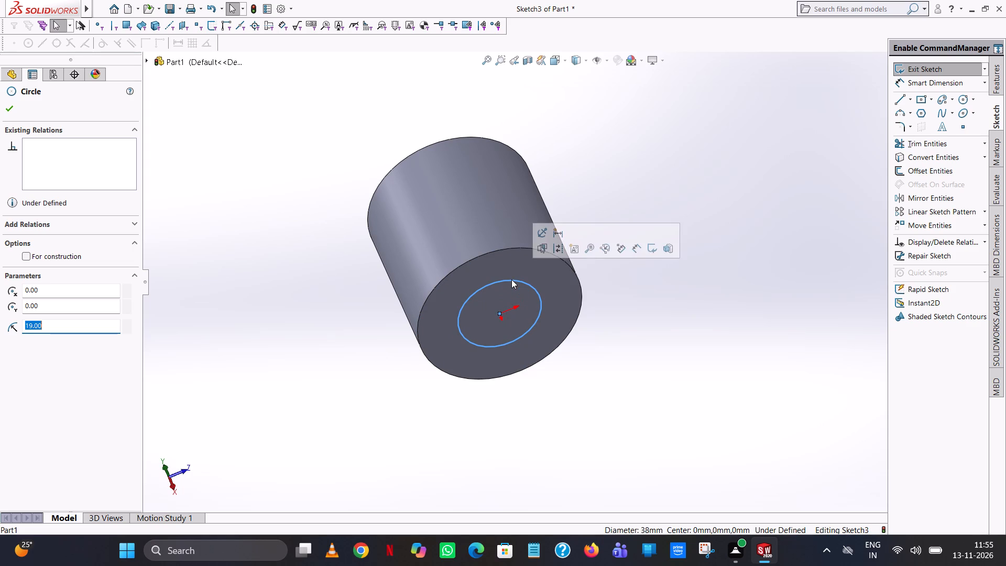
text(56/2)
key(Return)
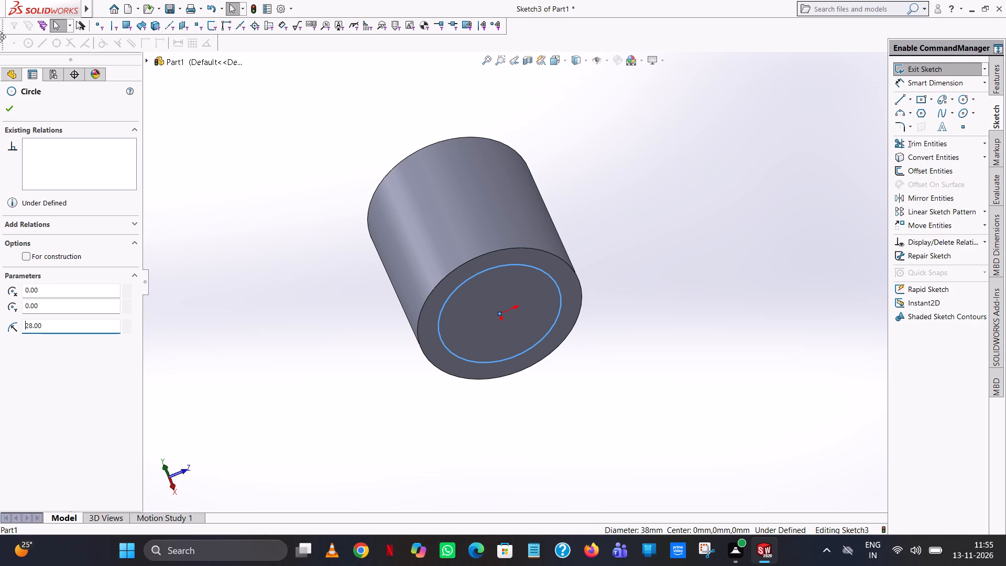
click(5, 106)
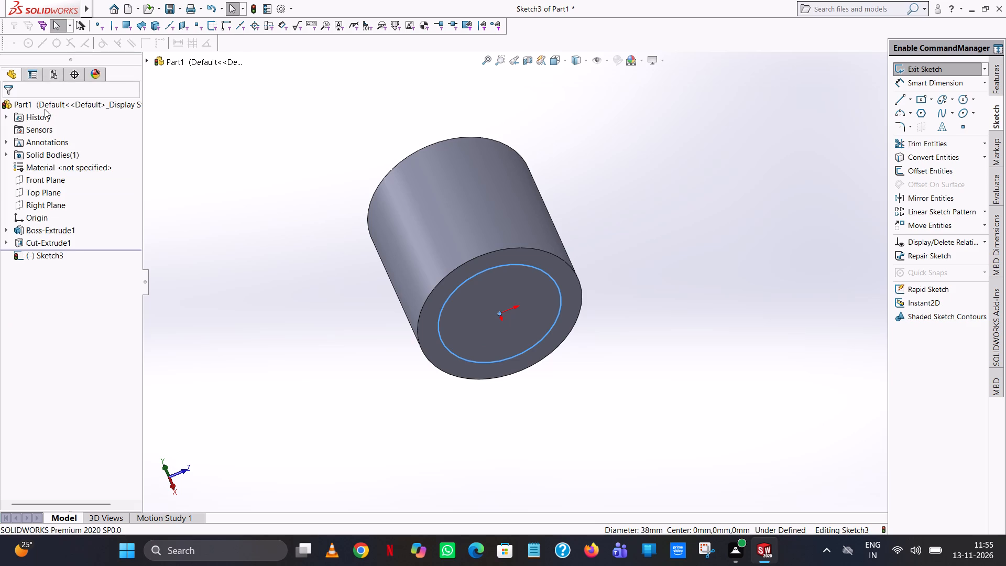
Add a 56 mm diameter dimension to the bottom-face circle.
click(715, 171)
click(946, 79)
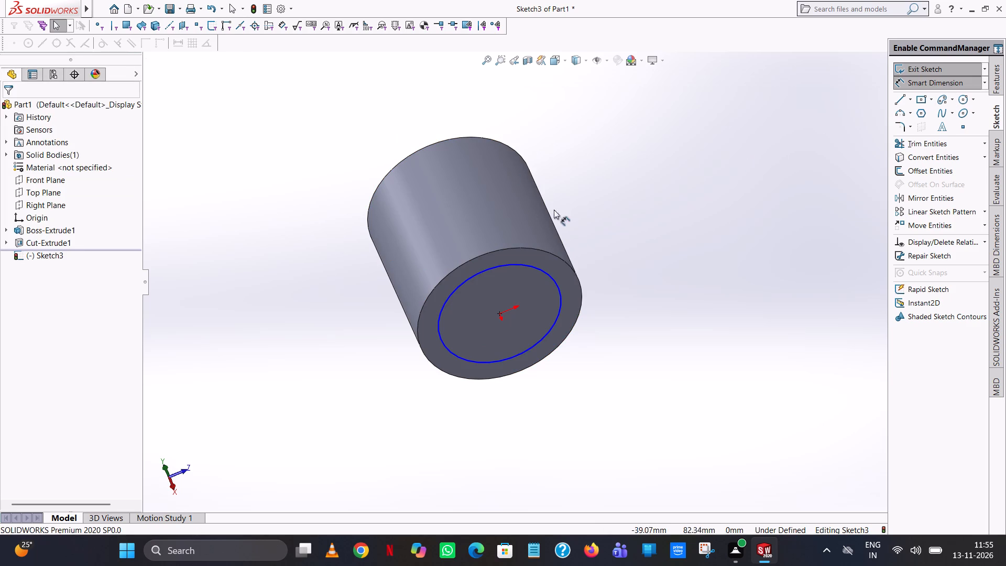
click(510, 266)
click(214, 268)
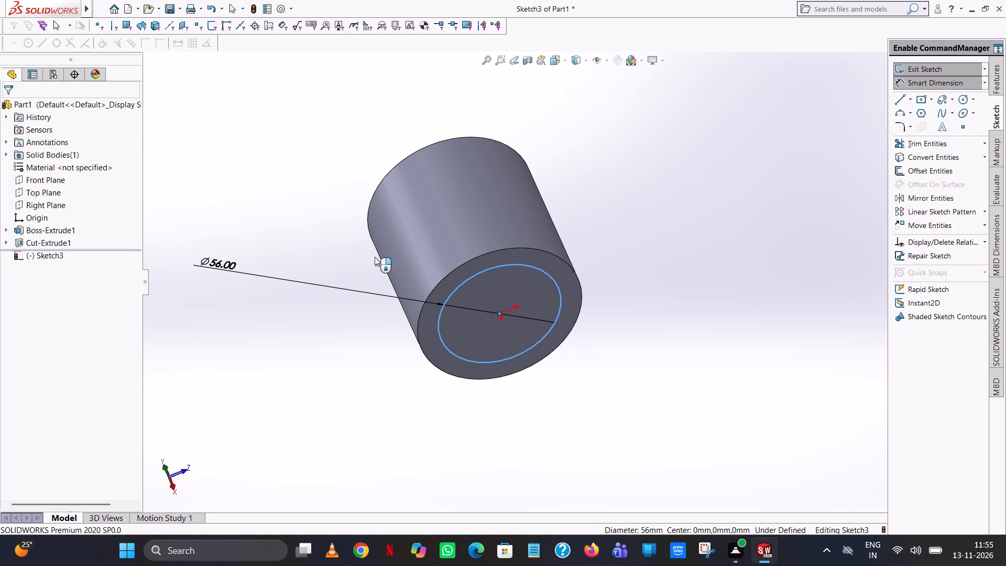
click(166, 252)
click(627, 170)
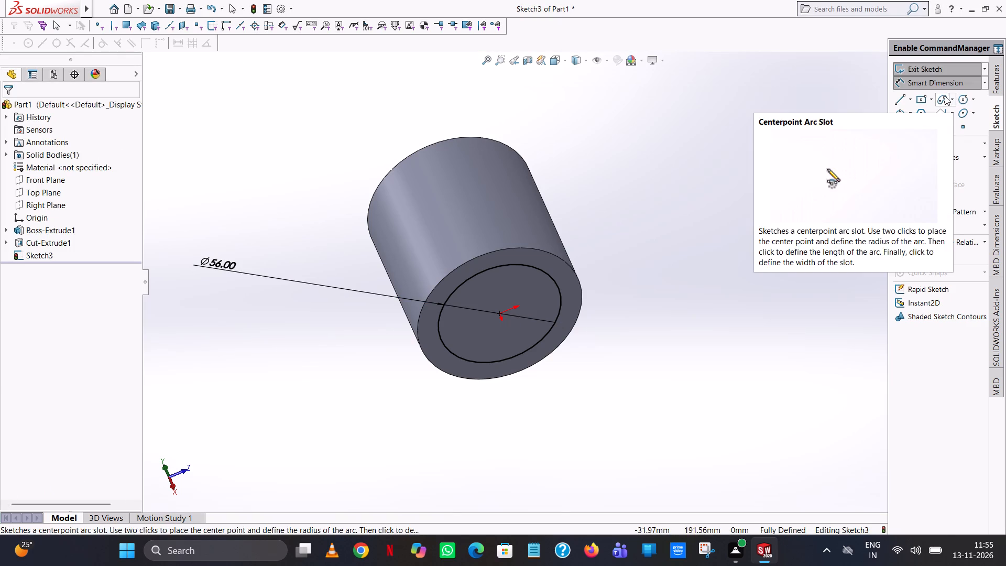
Cut the bottom-face circle into the cylinder as a blind recess 10 mm deep.
click(996, 75)
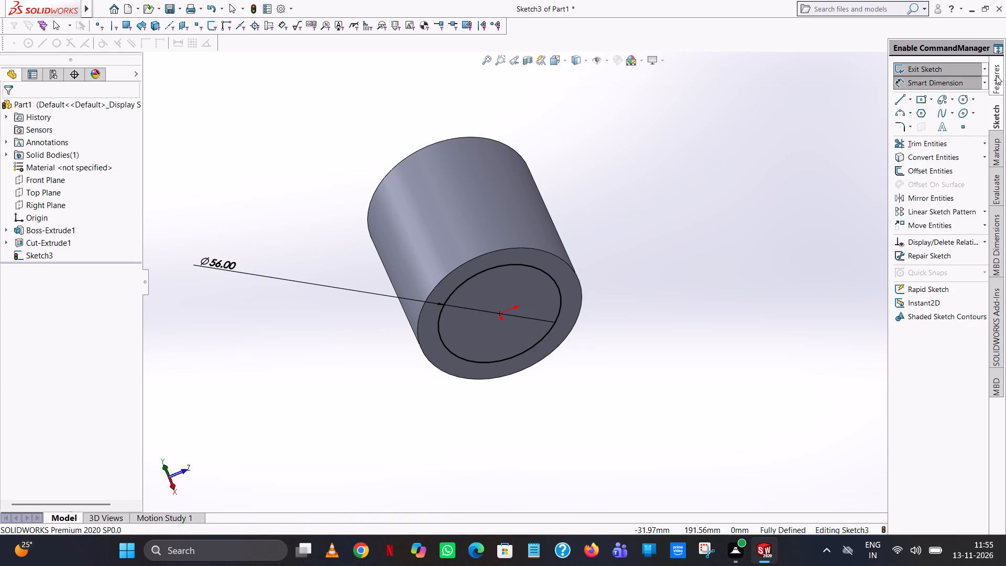
click(965, 70)
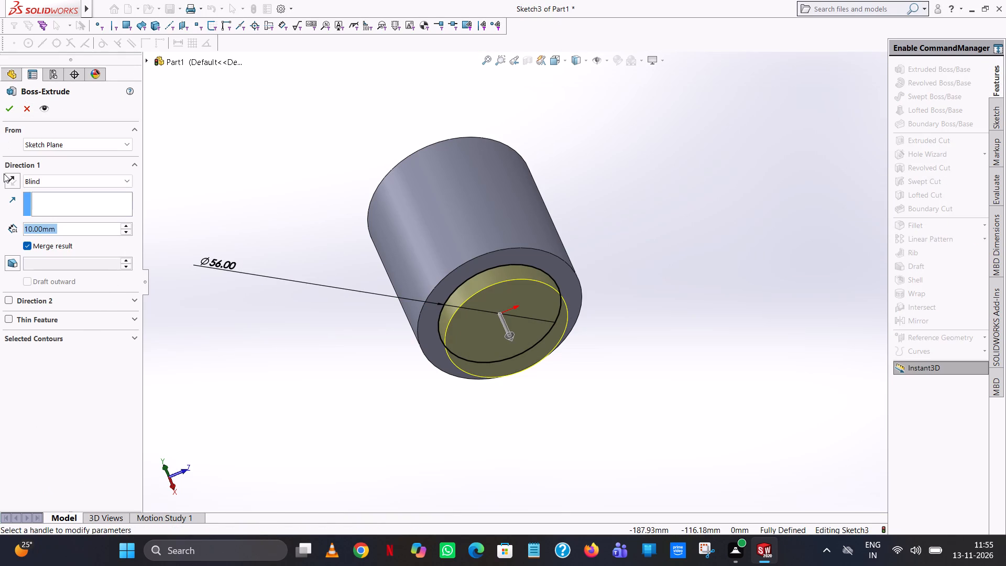
click(24, 105)
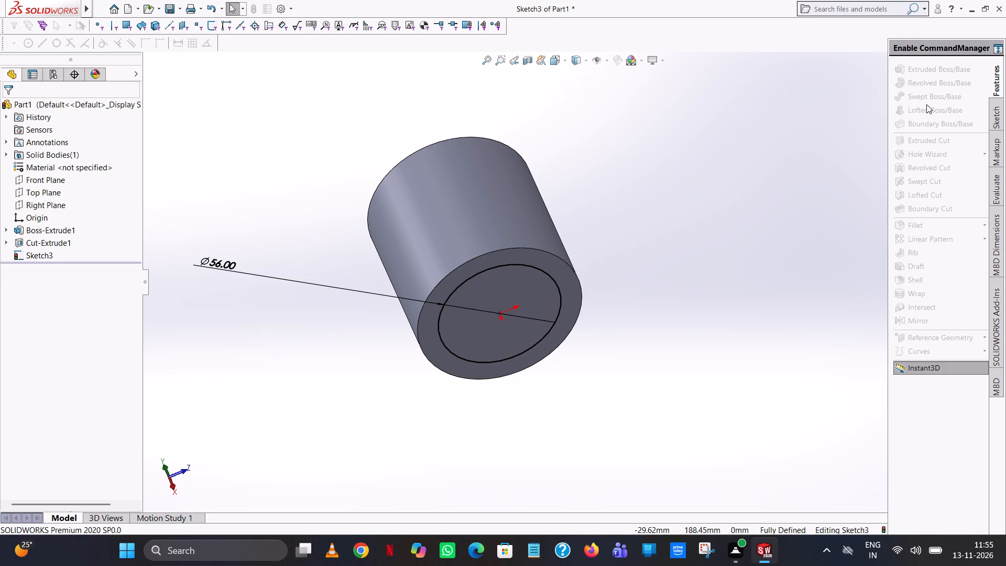
click(912, 142)
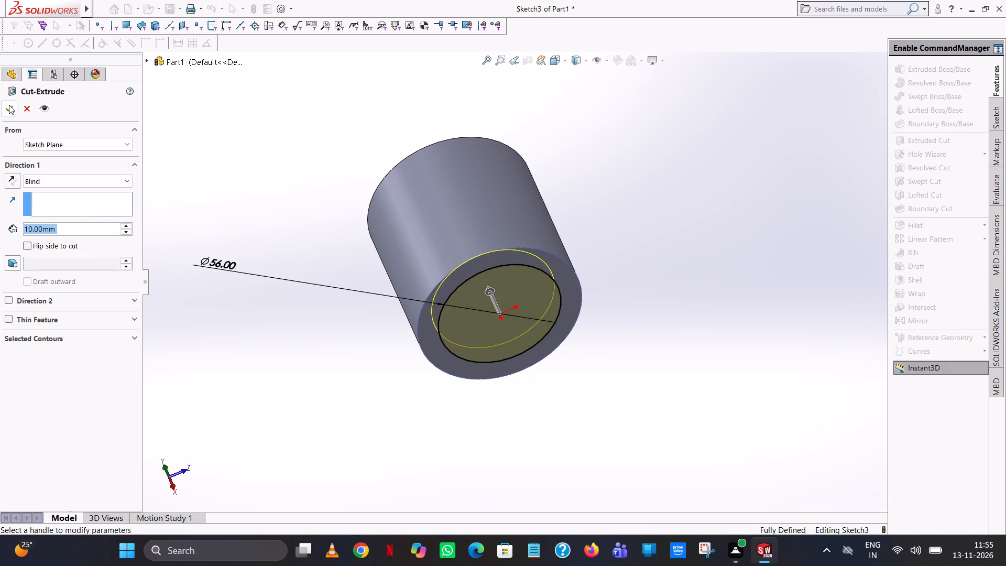
click(8, 104)
click(270, 215)
Sketch an origin-centred circle on the floor of the bottom recess and set its radius to 38/2 mm.
scroll(270, 216, up, 1)
middle_drag(272, 221, 318, 426)
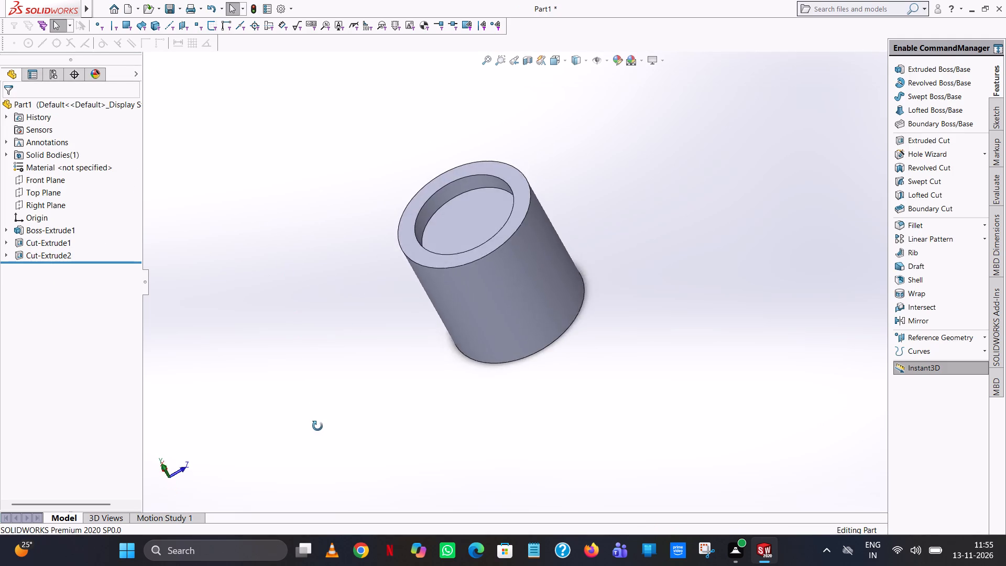
middle_drag(318, 426, 220, 62)
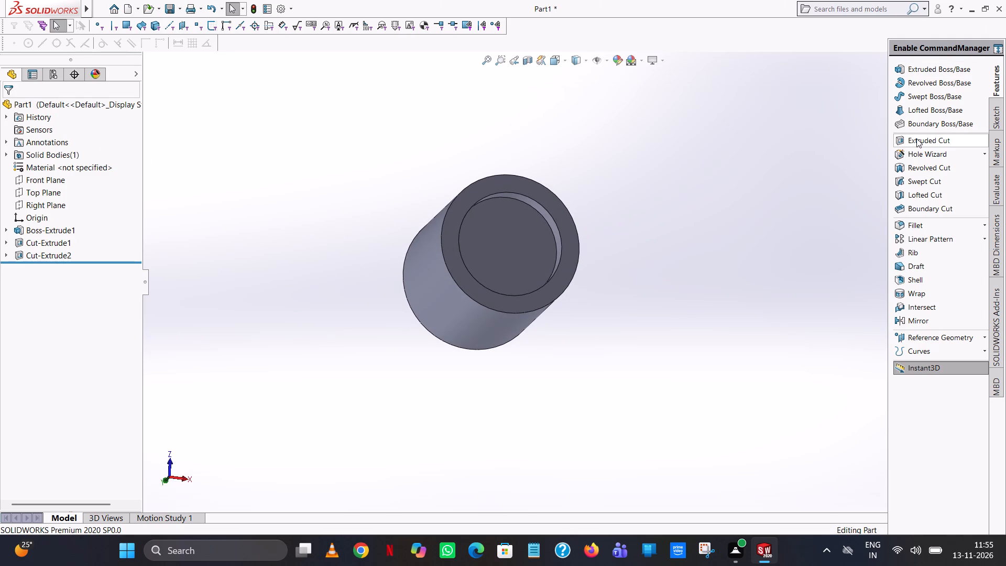
click(916, 138)
click(493, 240)
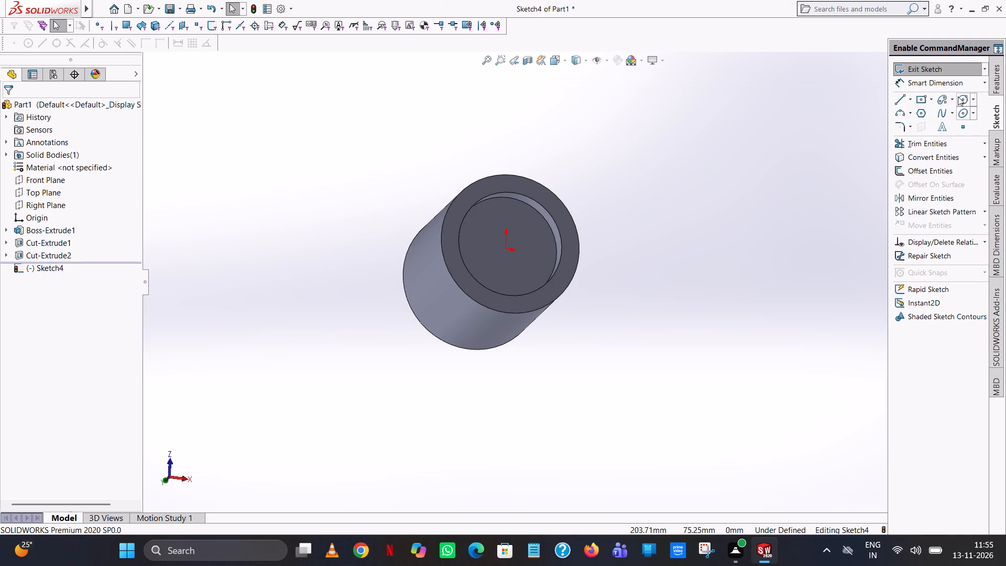
click(967, 100)
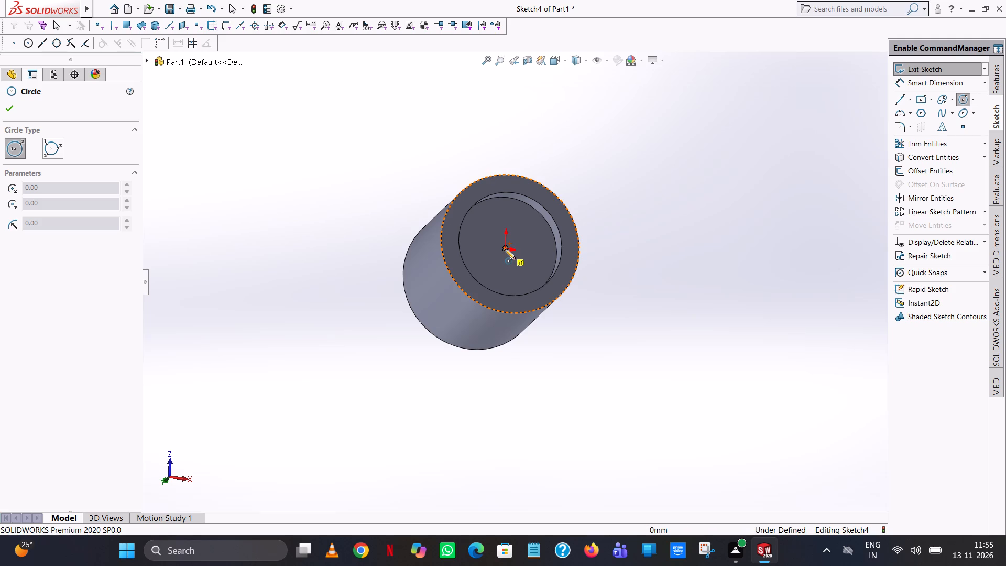
click(505, 249)
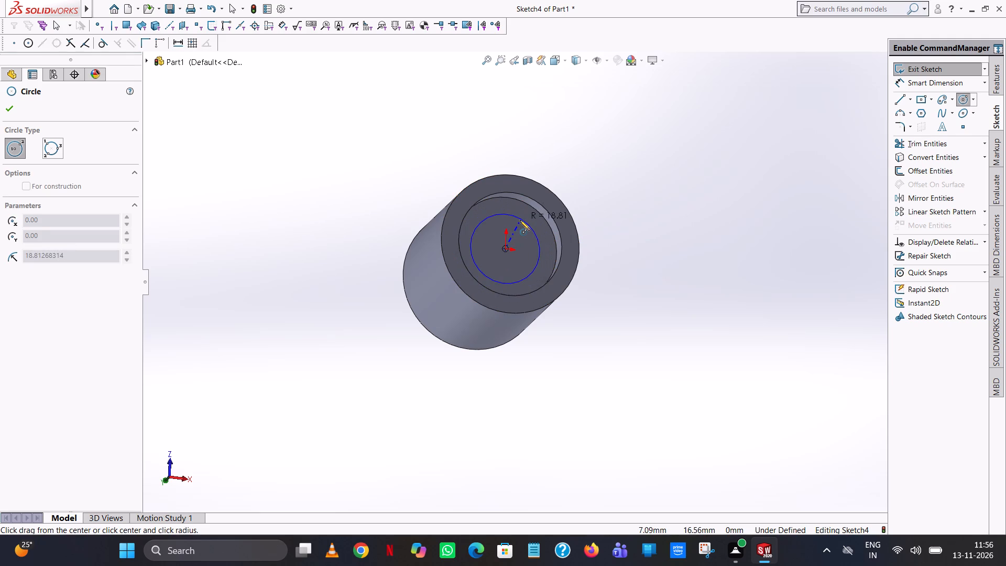
click(520, 220)
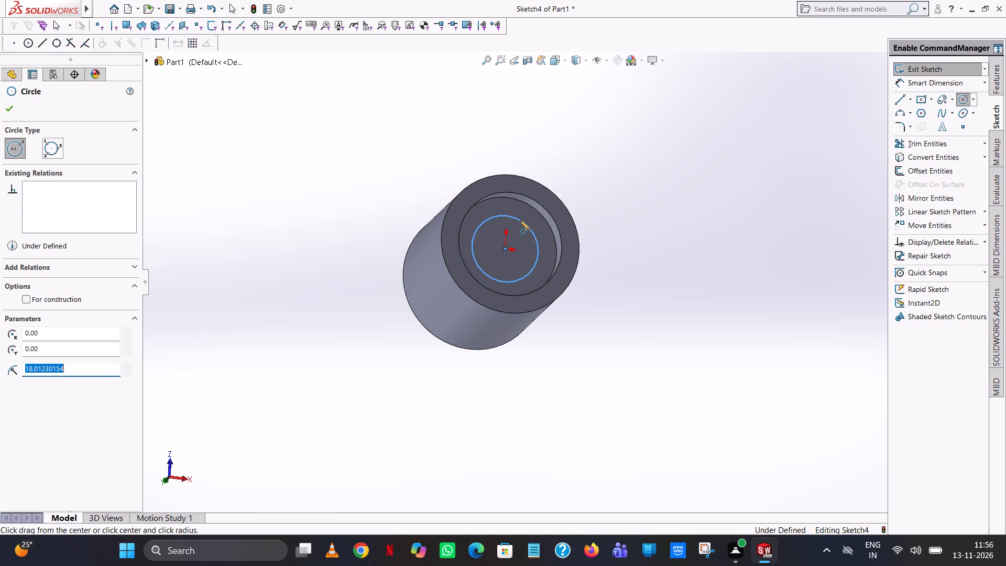
text(38/2)
key(Return)
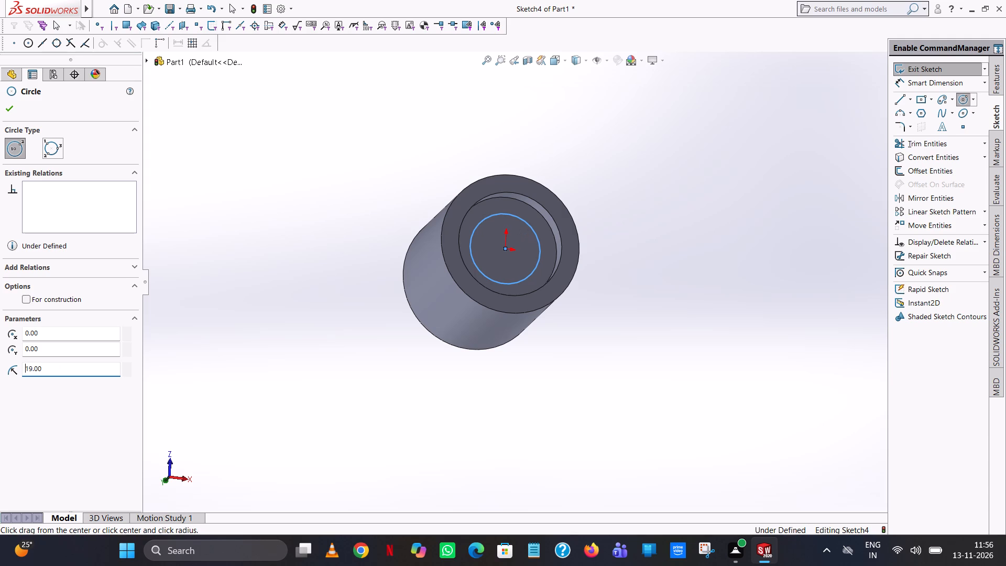
right_click(520, 220)
click(528, 224)
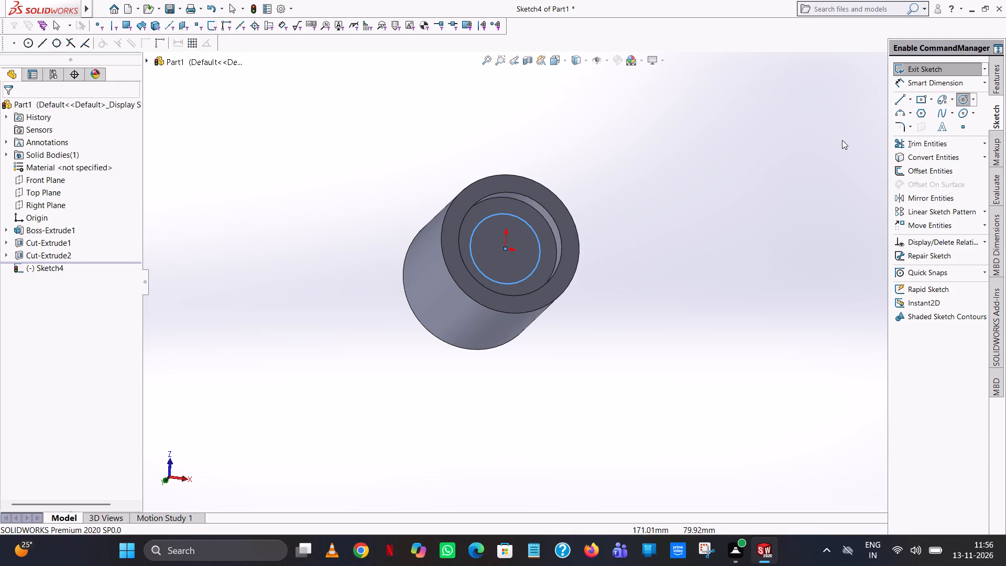
Add a 38 mm diameter dimension to the circle on the recess floor.
click(942, 83)
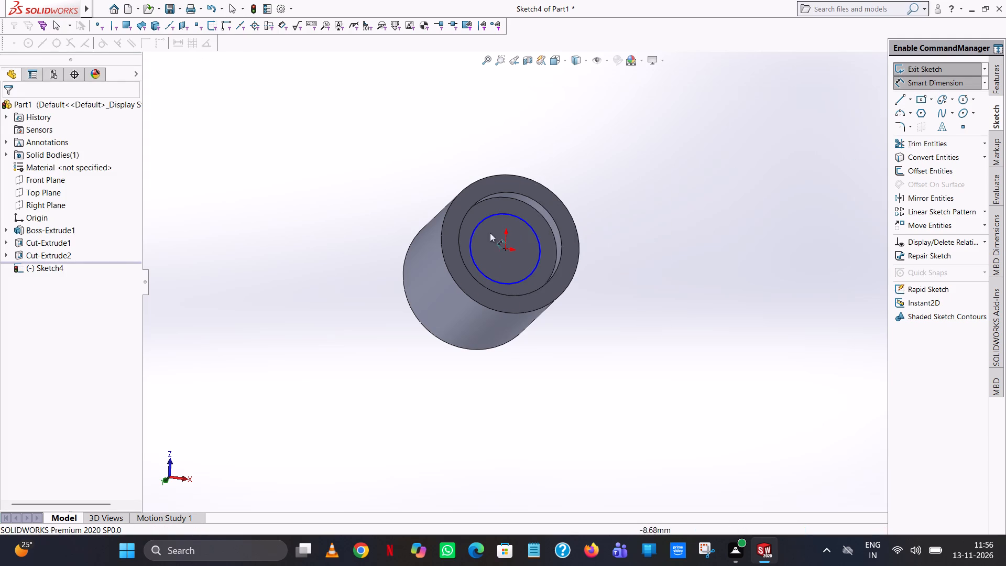
click(504, 215)
click(343, 221)
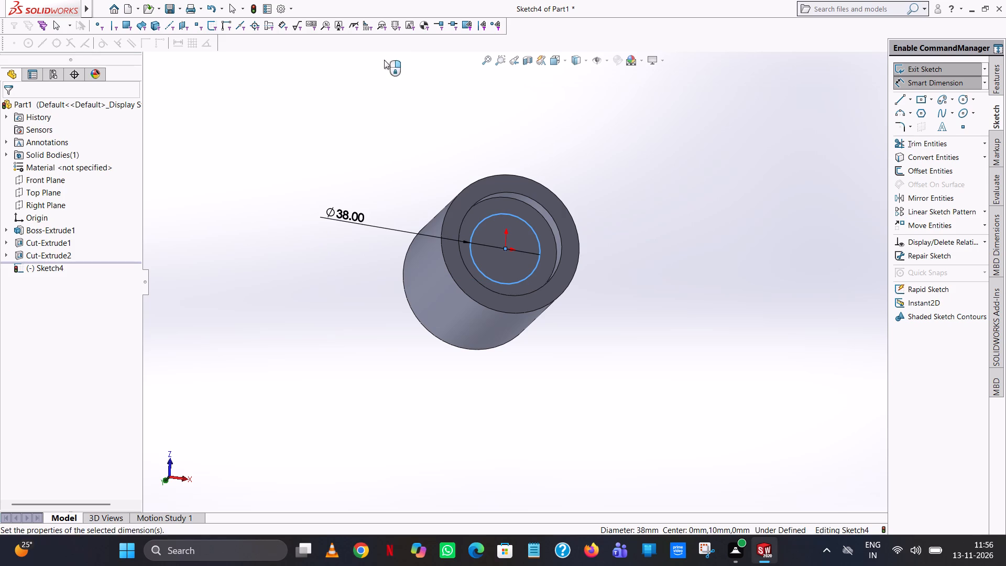
click(295, 200)
click(341, 130)
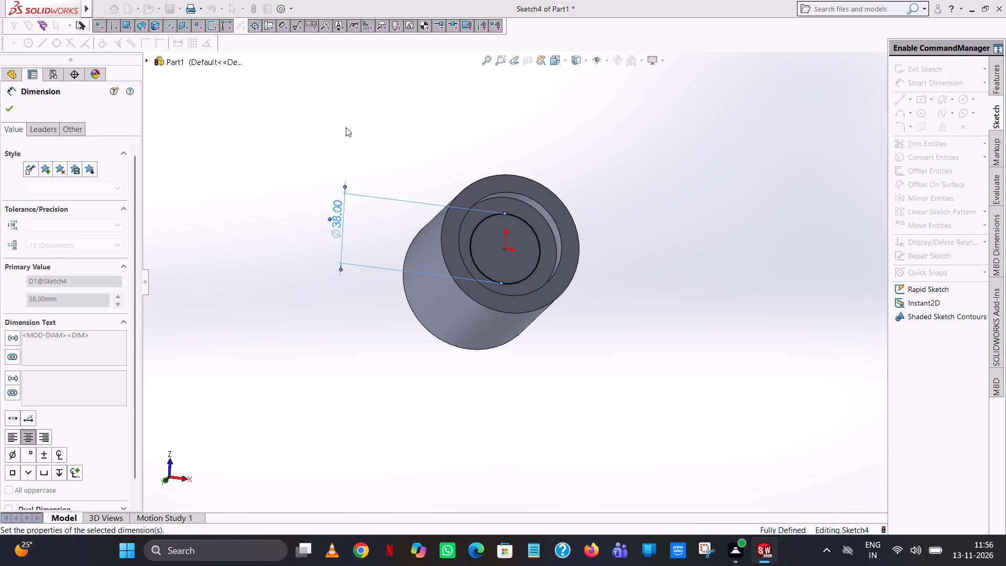
Cut the 38 mm circle through the cylinder as a blind extruded cut 284 mm deep toward the opposite recess.
middle_drag(359, 158, 469, 159)
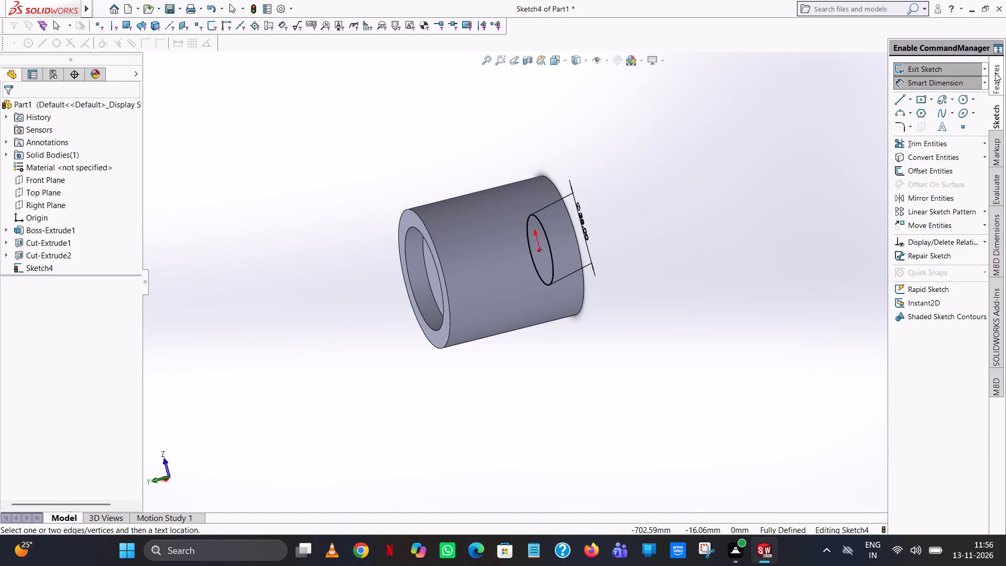
click(996, 71)
click(919, 137)
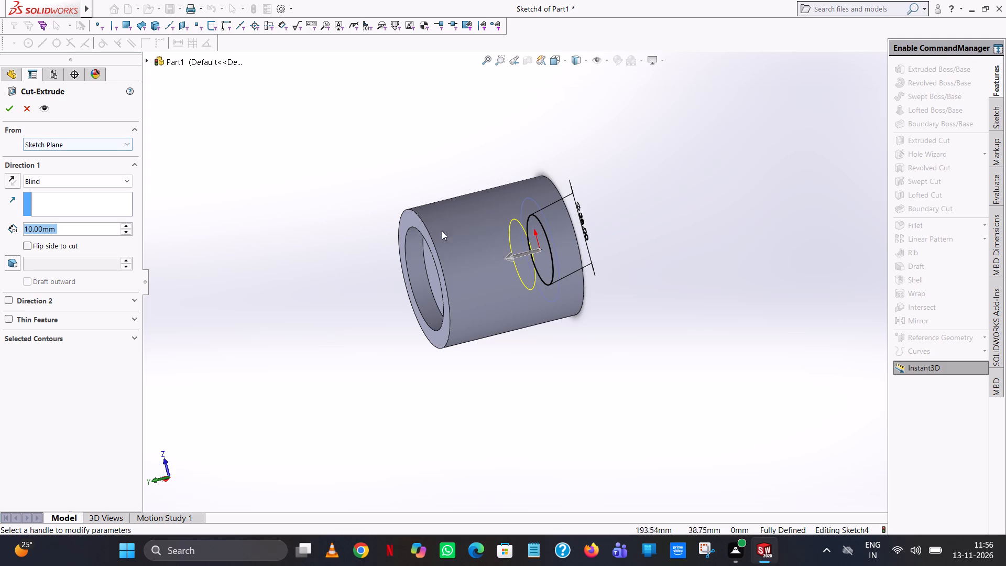
drag(510, 255, 34, 379)
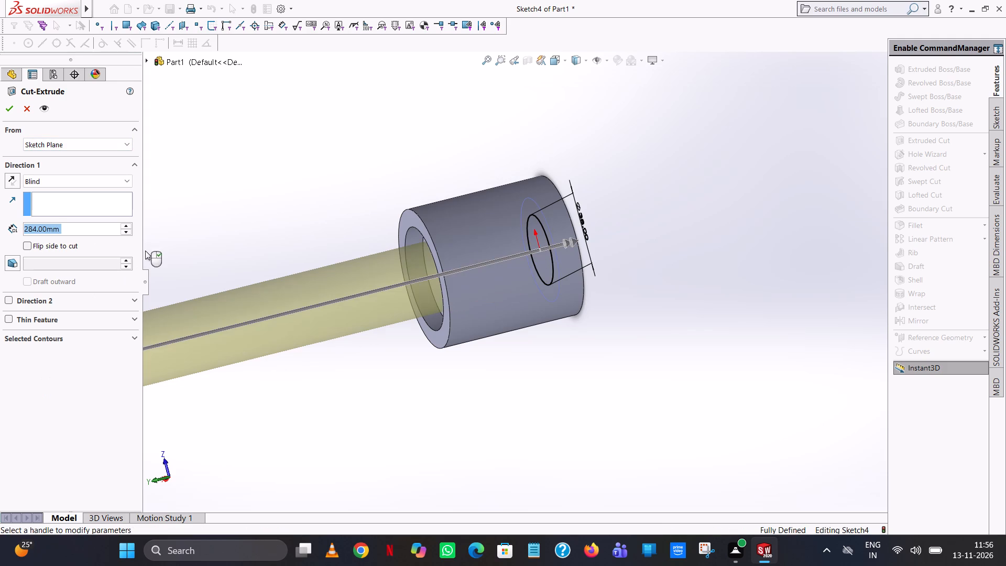
click(9, 106)
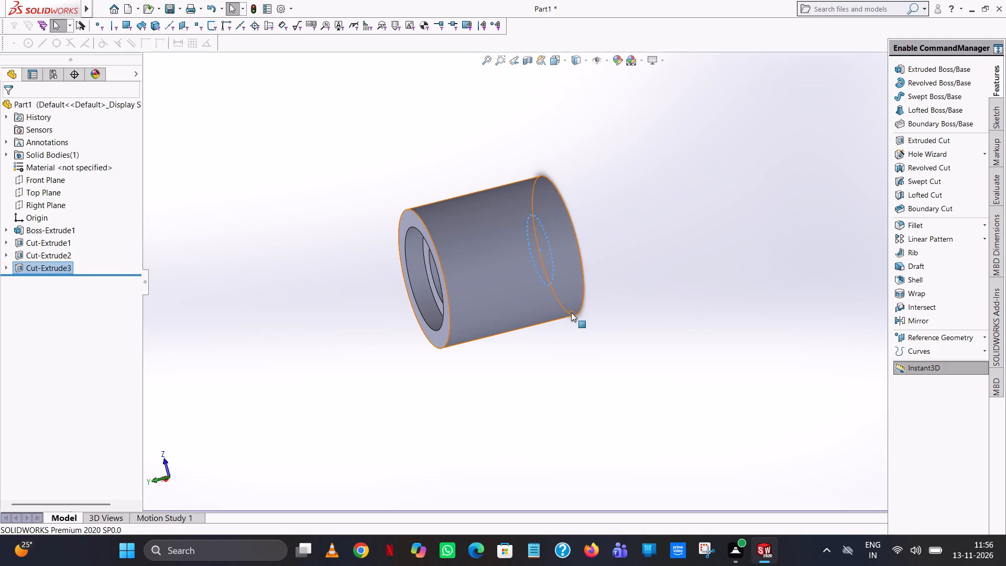
Inspect the end recesses and central bore from several angles, finishing in the isometric view.
click(571, 312)
scroll(603, 310, down, 1)
click(690, 318)
middle_drag(534, 290, 594, 105)
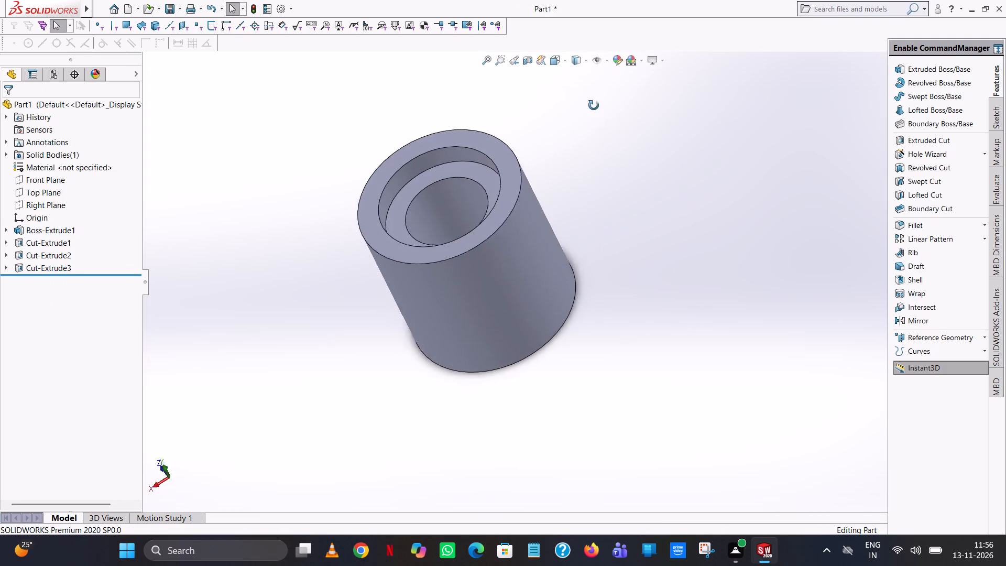
middle_drag(594, 105, 573, 51)
scroll(573, 51, down, 1)
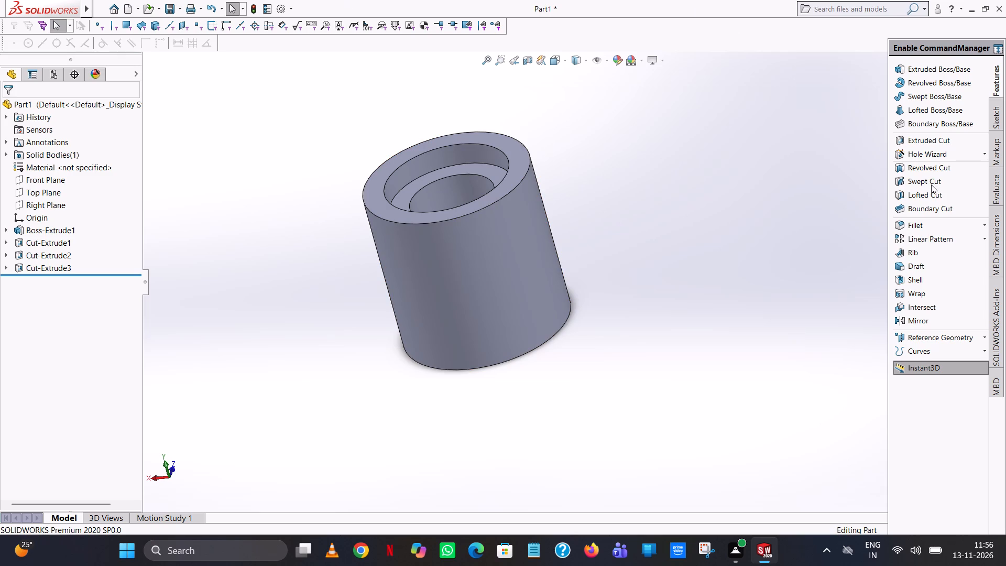
middle_drag(556, 367, 577, 272)
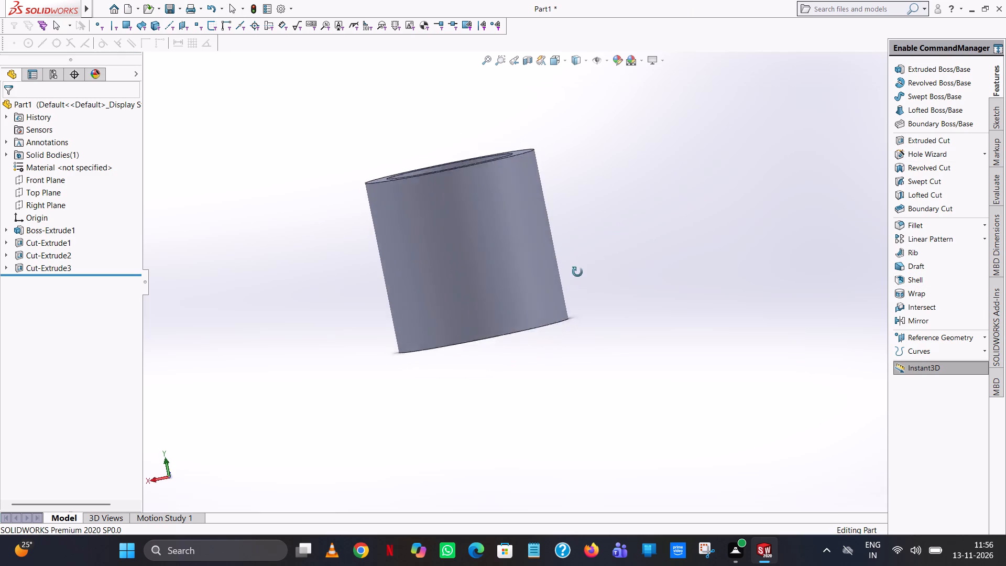
middle_drag(577, 272, 613, 274)
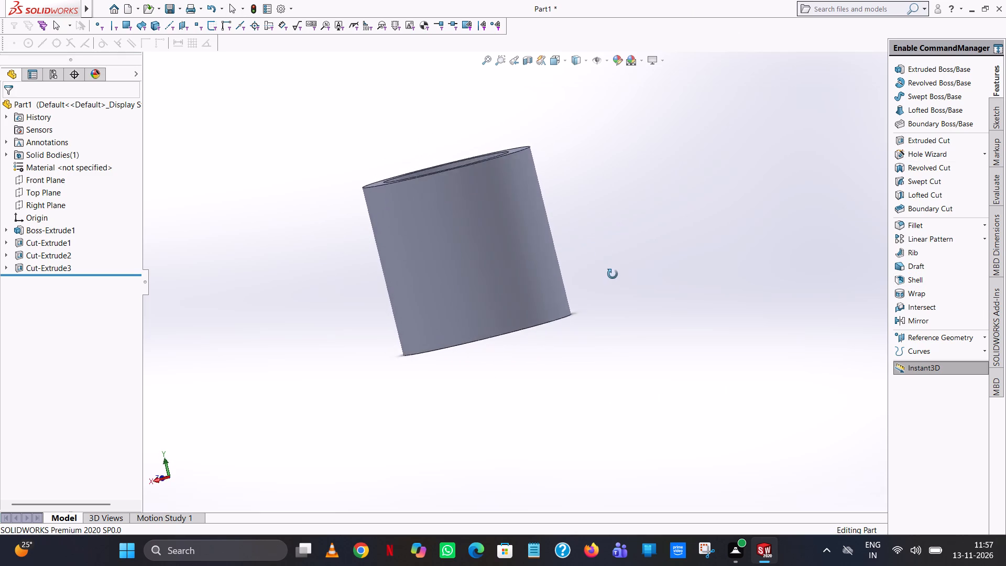
middle_drag(613, 274, 586, 510)
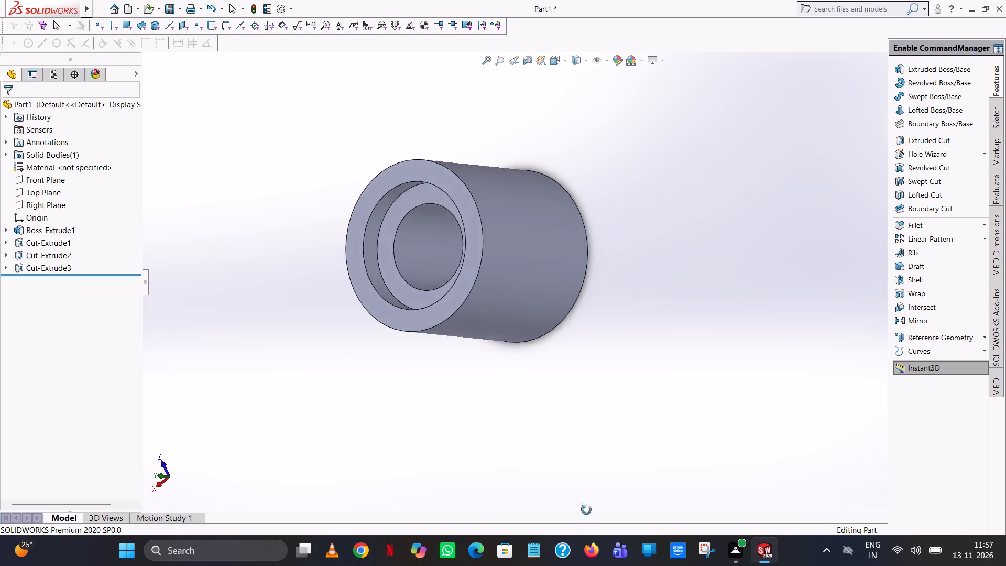
middle_drag(586, 510, 585, 523)
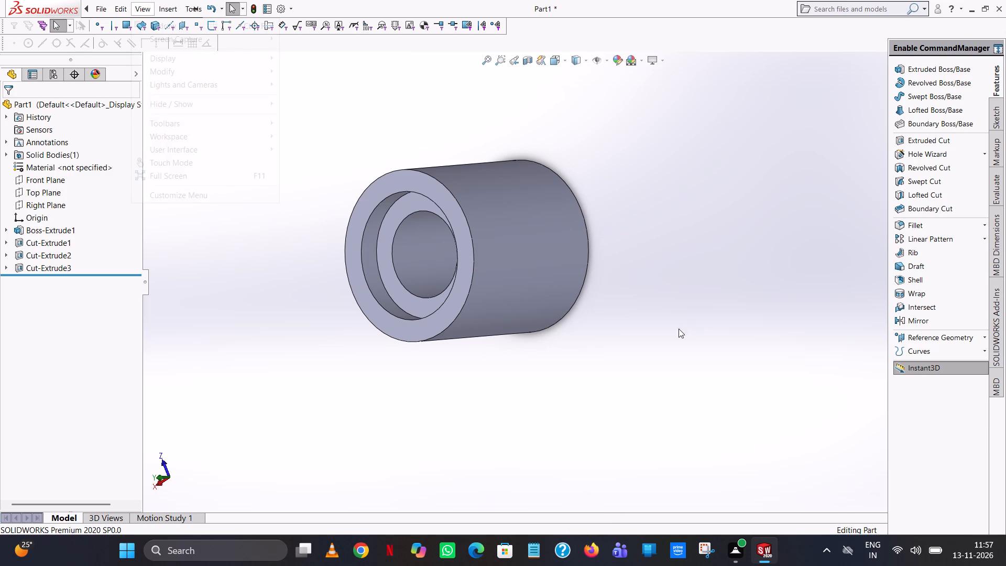
click(691, 170)
middle_drag(683, 176, 669, 124)
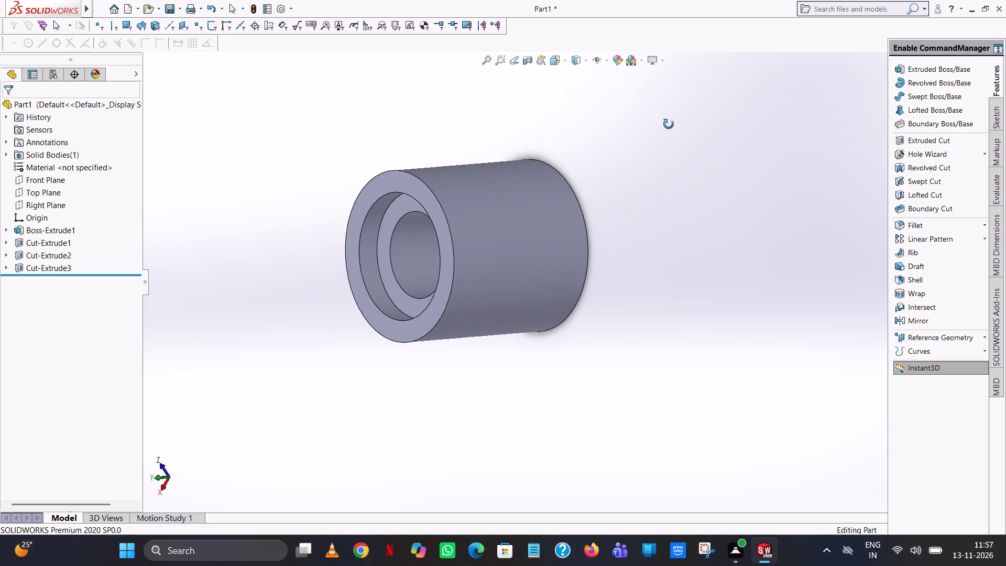
middle_drag(669, 124, 679, 140)
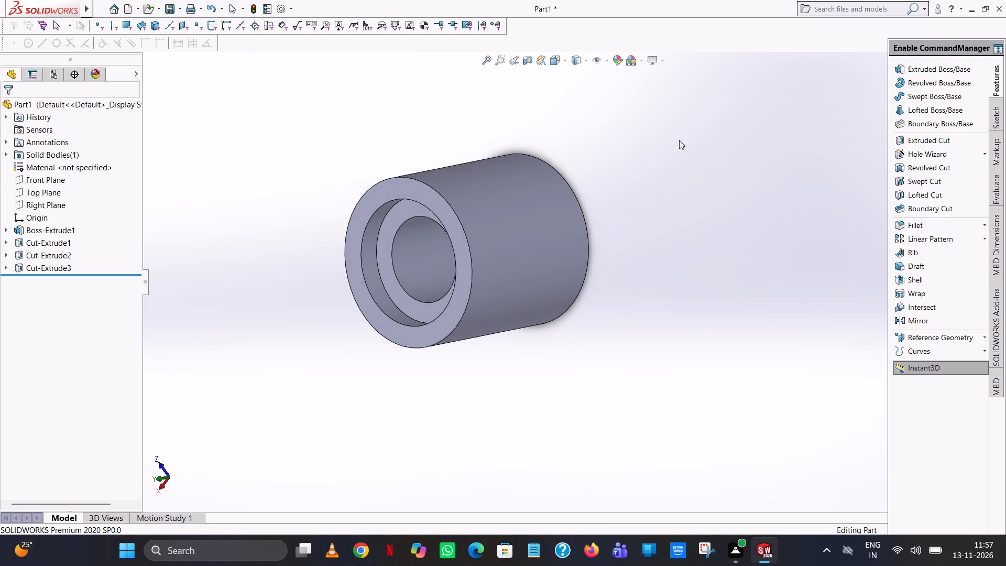
key(ctrl+7)
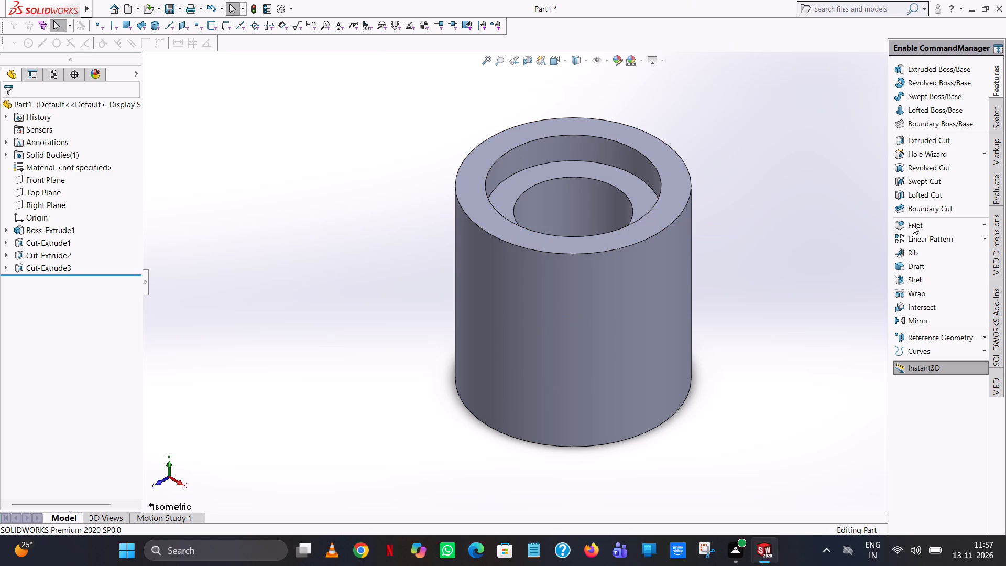
Start an Extruded Boss/Base sketch on the flat ring face at the cylinder's bottom end.
scroll(729, 308, up, 2)
middle_drag(730, 301, 759, 178)
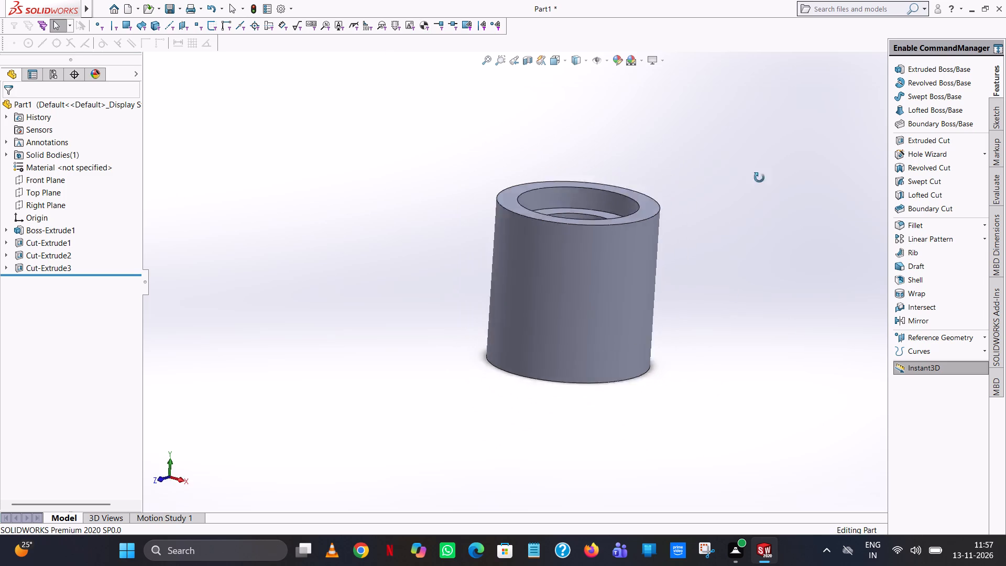
middle_drag(759, 178, 776, 80)
click(938, 72)
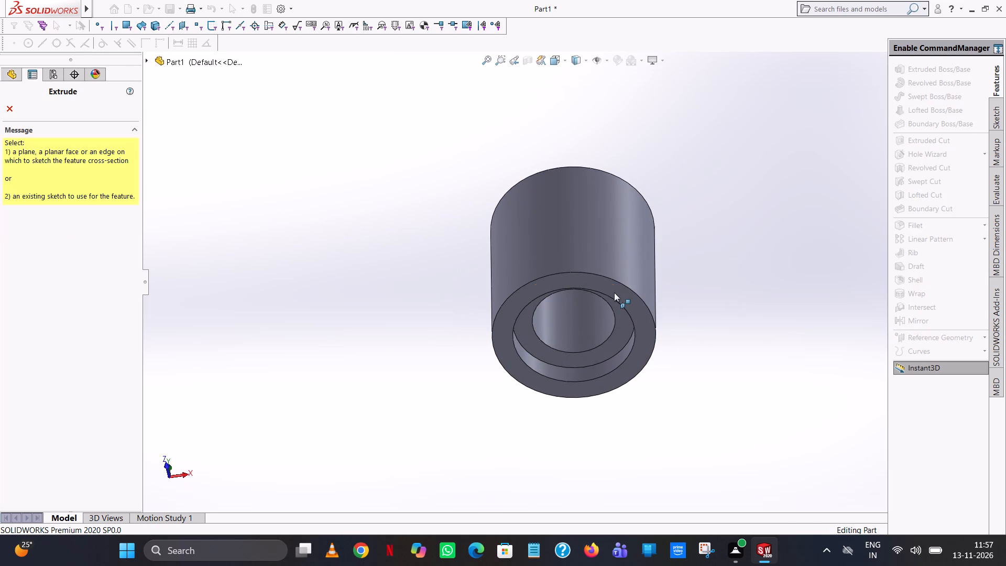
click(615, 292)
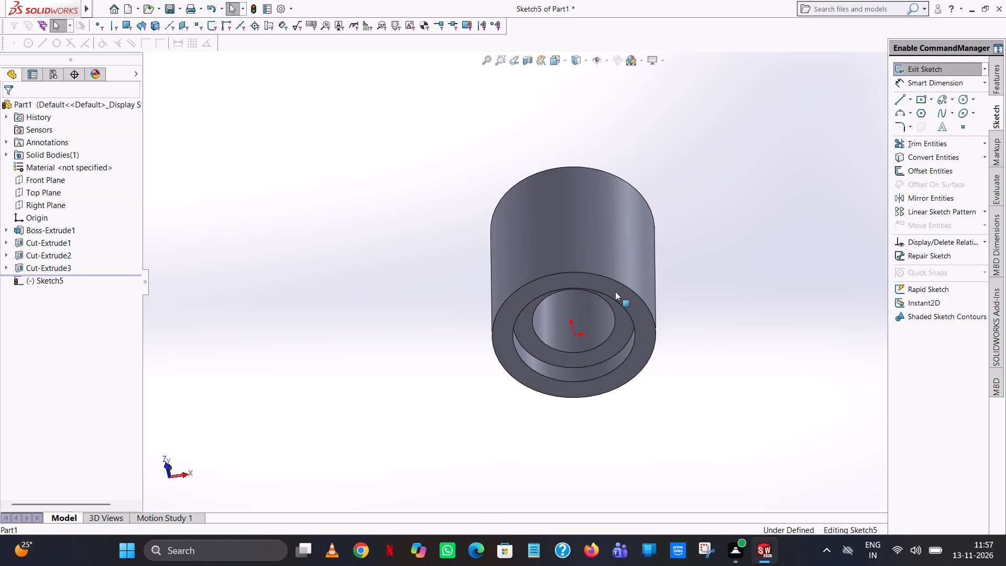
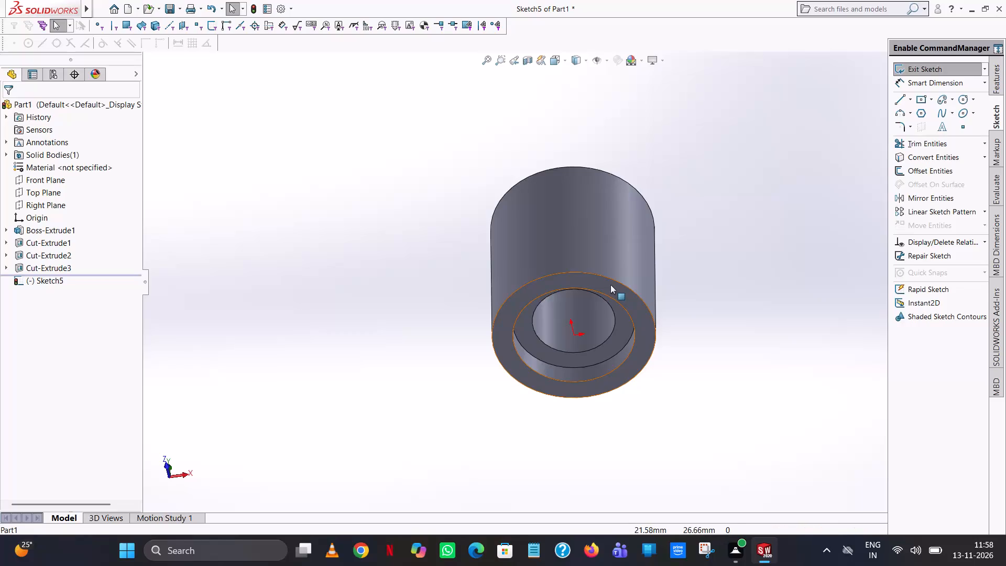
Sketch a circle of about 37.5 mm radius centred on the origin, matching the ring face's outer edge, viewed normal to the sketch.
drag(1, 0, 73, 48)
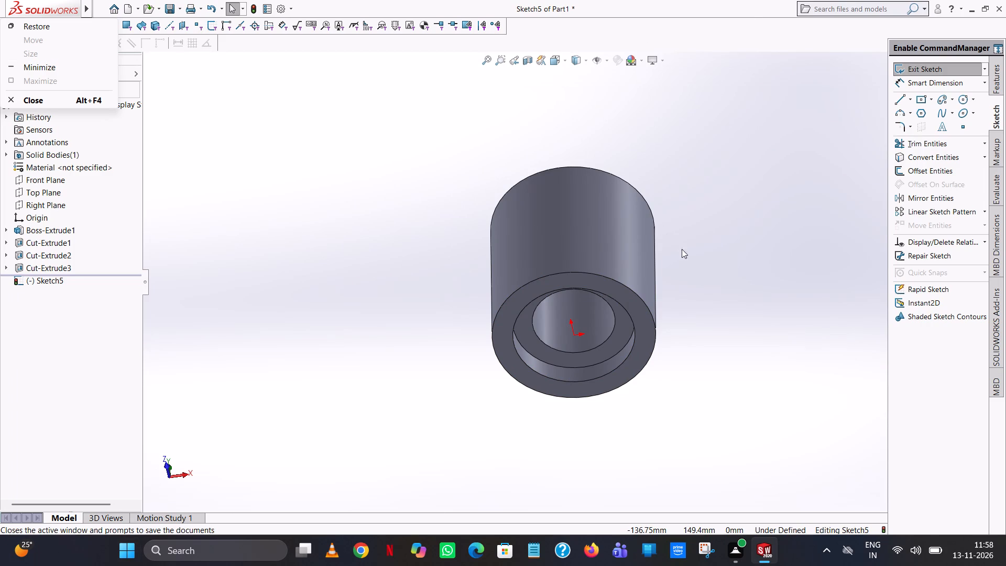
click(565, 59)
click(614, 123)
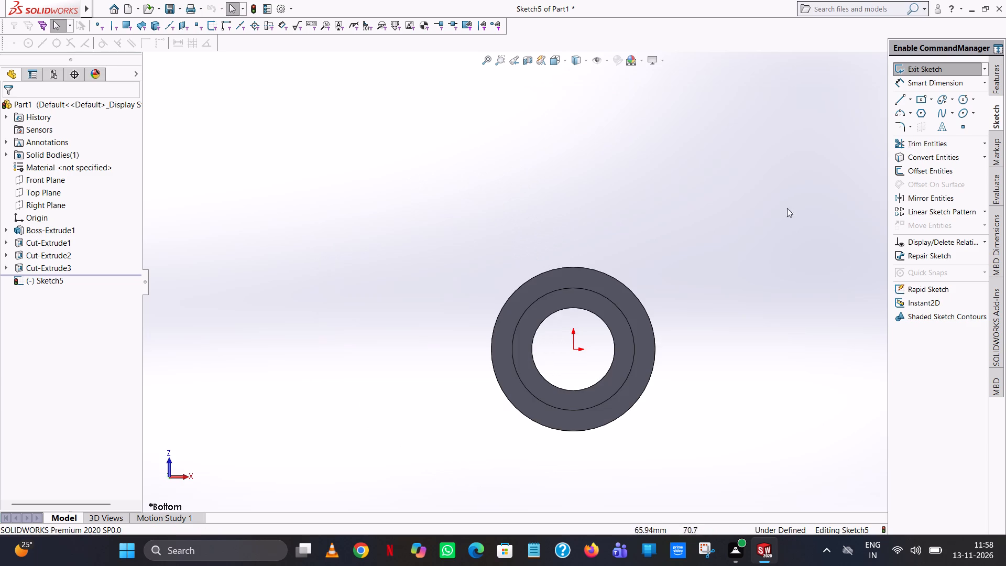
click(896, 101)
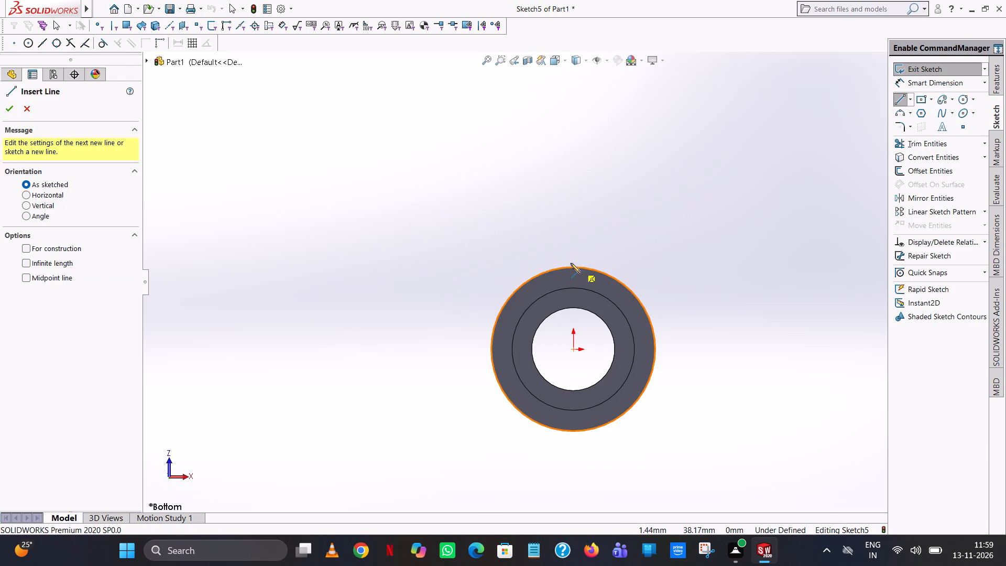
click(967, 94)
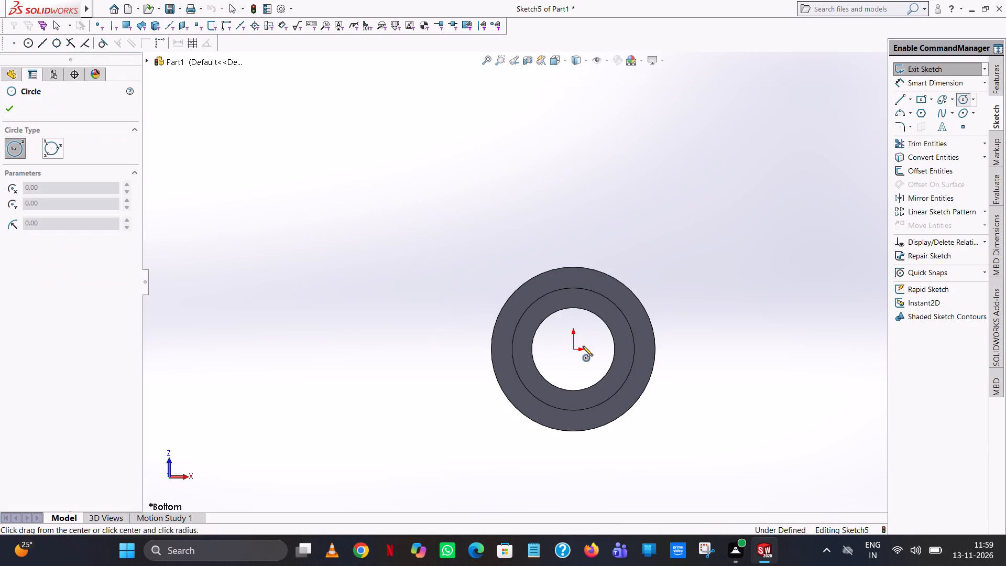
click(572, 349)
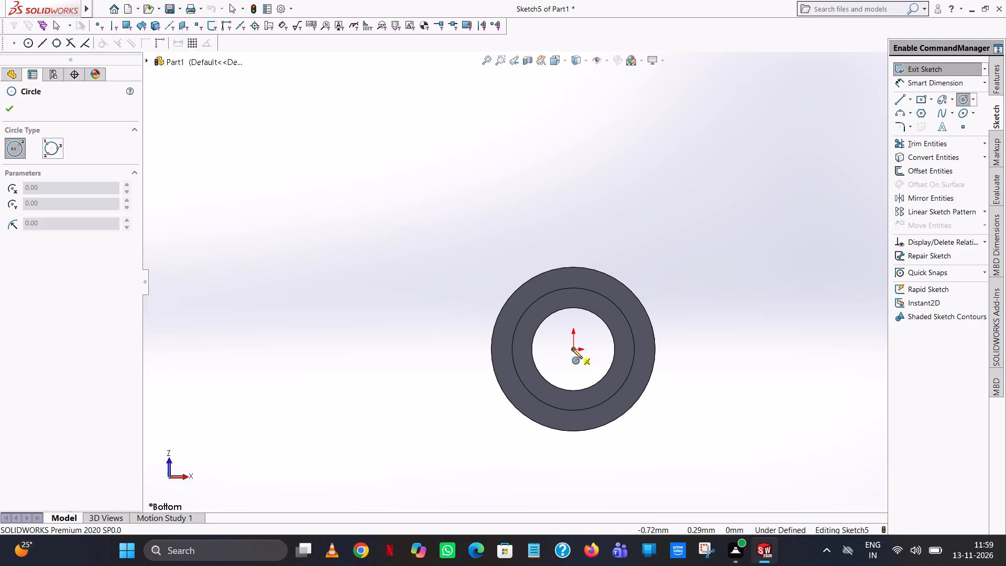
click(605, 274)
right_click(605, 274)
click(620, 280)
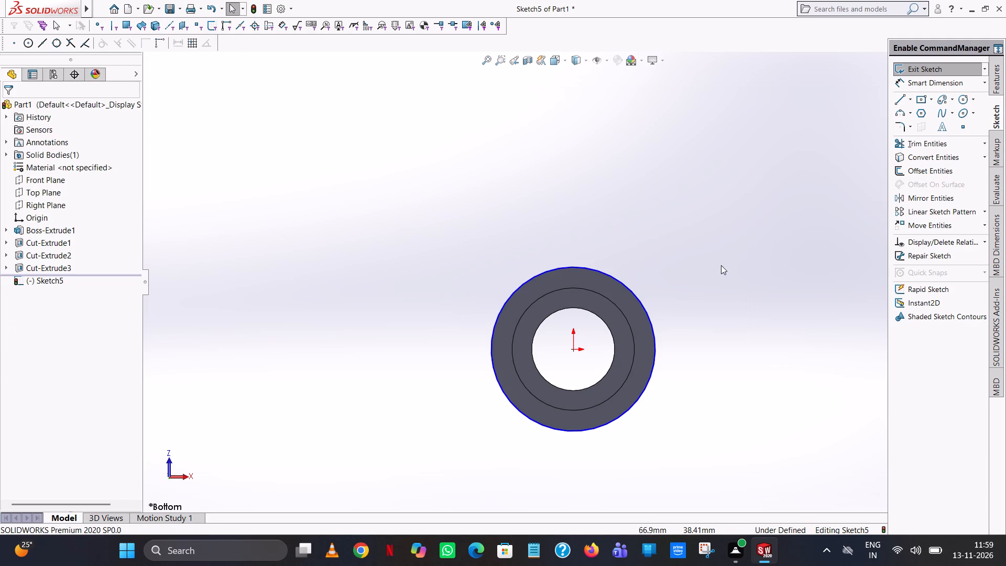
Sketch a three-line open rectangle from the circle's top point to its bottom point, with 113 mm tangent sides and a 75 mm vertical end.
click(902, 97)
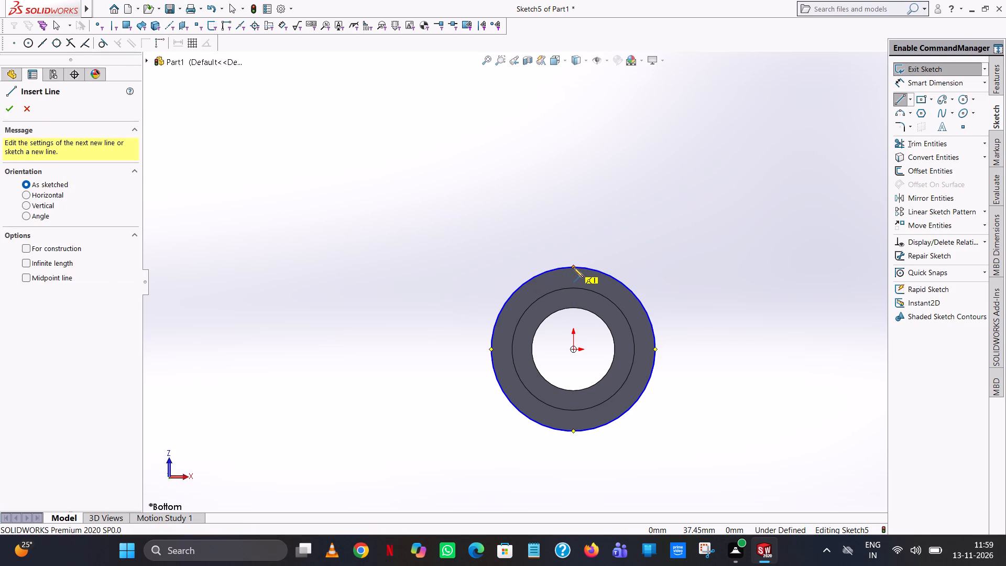
click(573, 267)
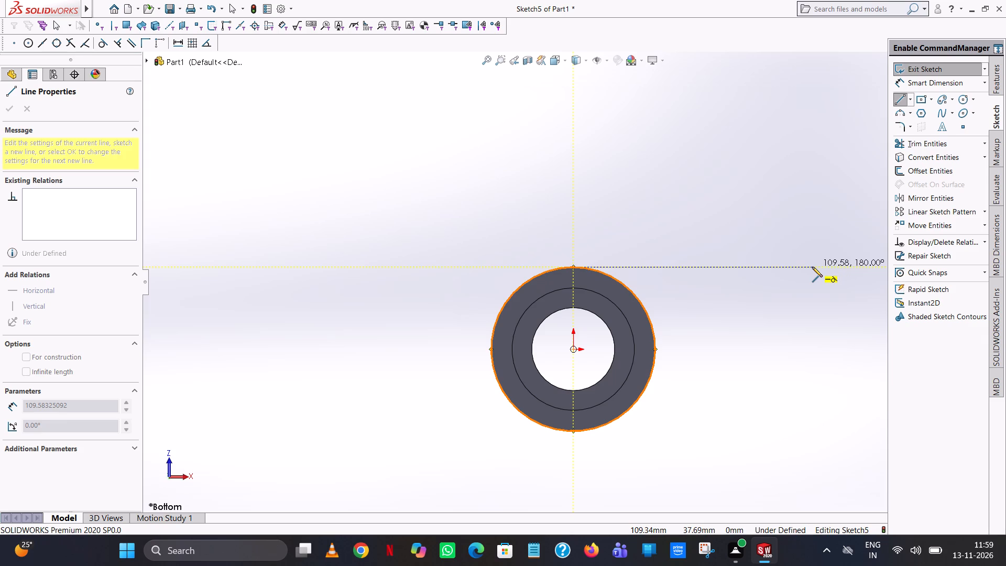
click(812, 267)
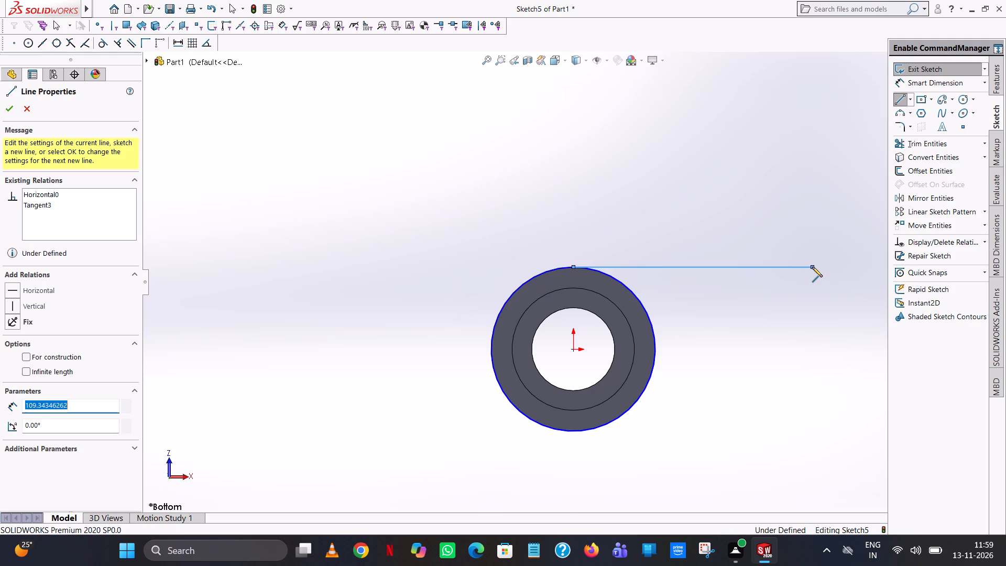
text(113)
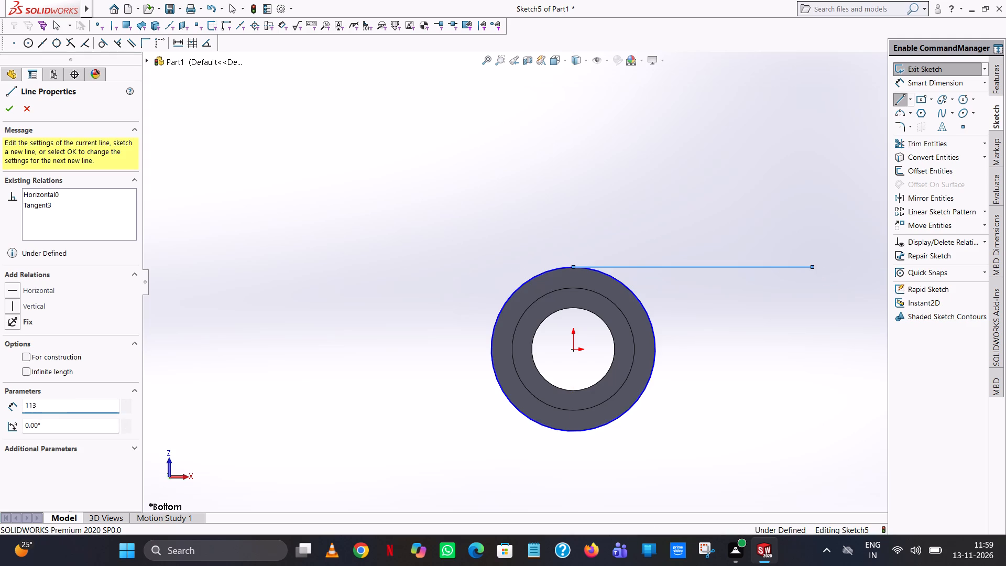
key(Return)
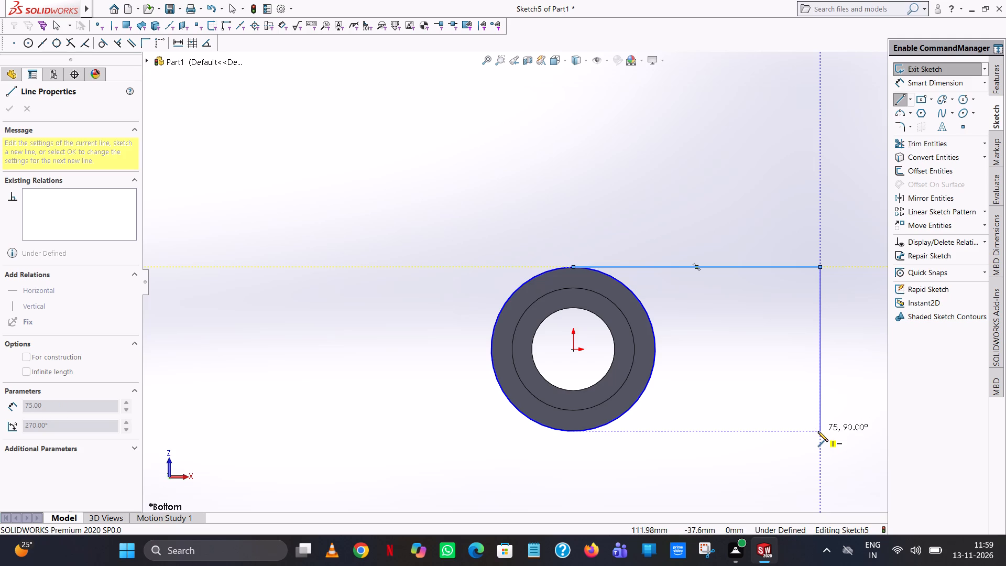
click(818, 431)
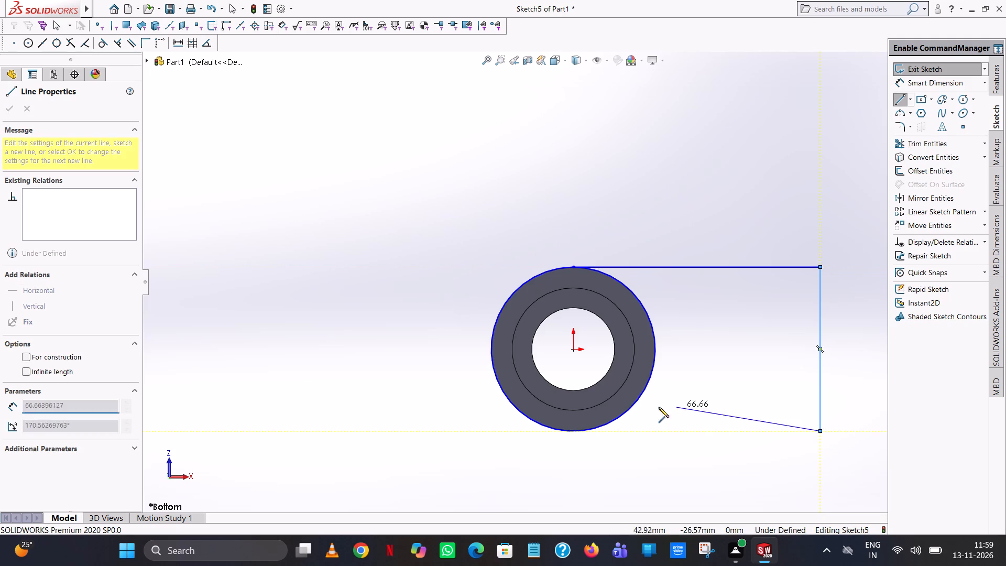
click(573, 430)
right_click(573, 430)
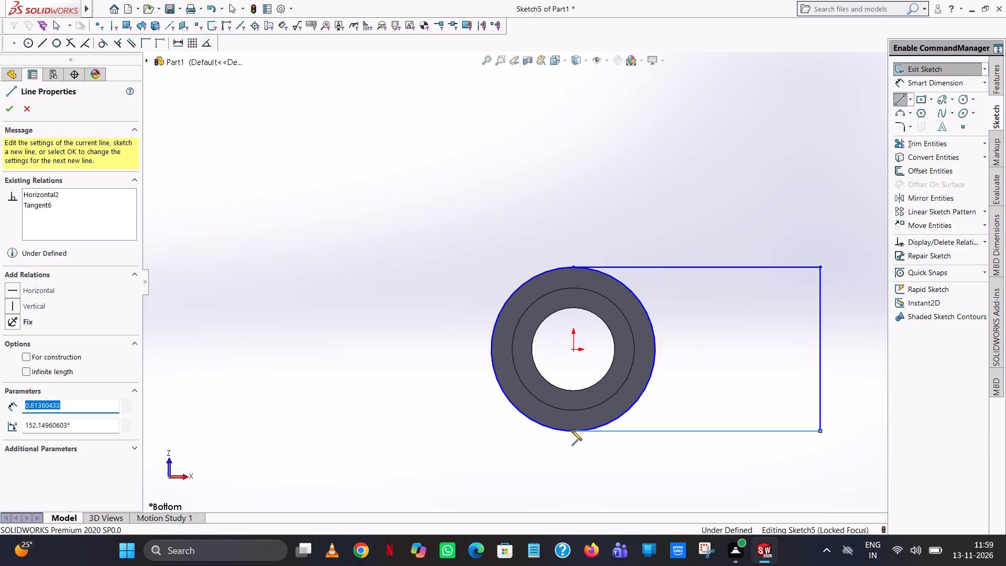
click(618, 439)
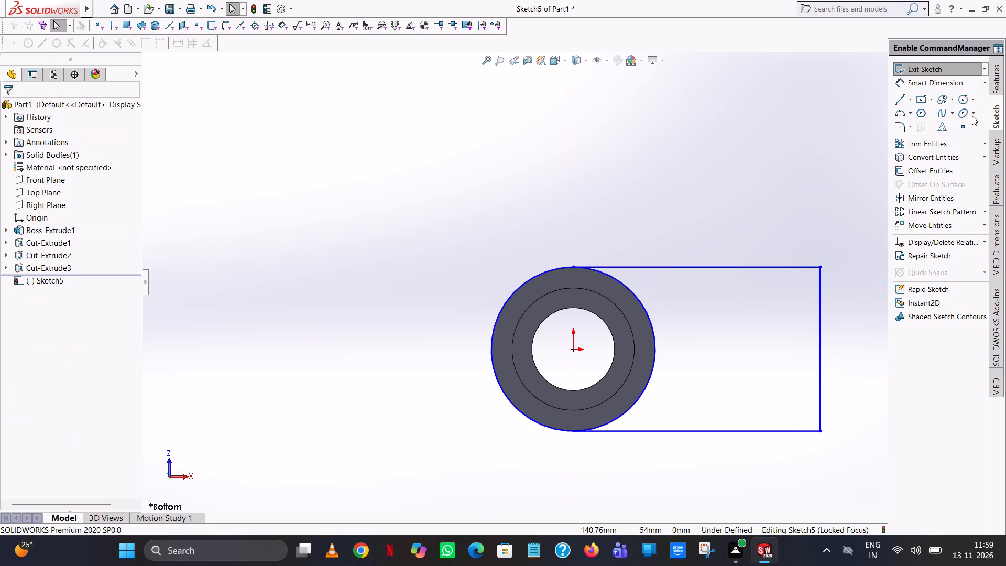
Trim away the half of the circle outside the rectangle, keeping the arc nearest the vertical end line.
click(941, 147)
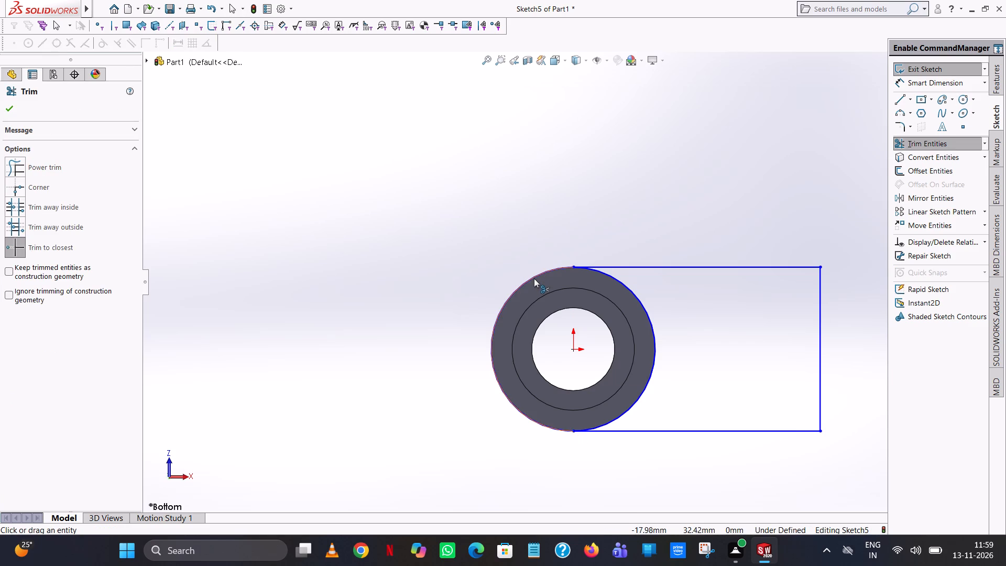
click(534, 278)
click(10, 106)
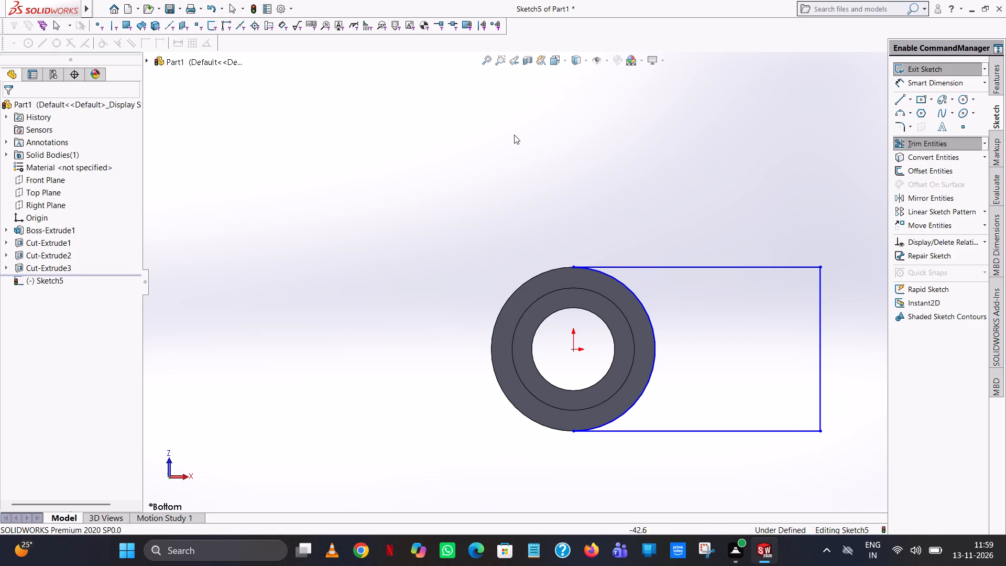
Add a 37.5 mm radius dimension to the remaining arc.
click(916, 85)
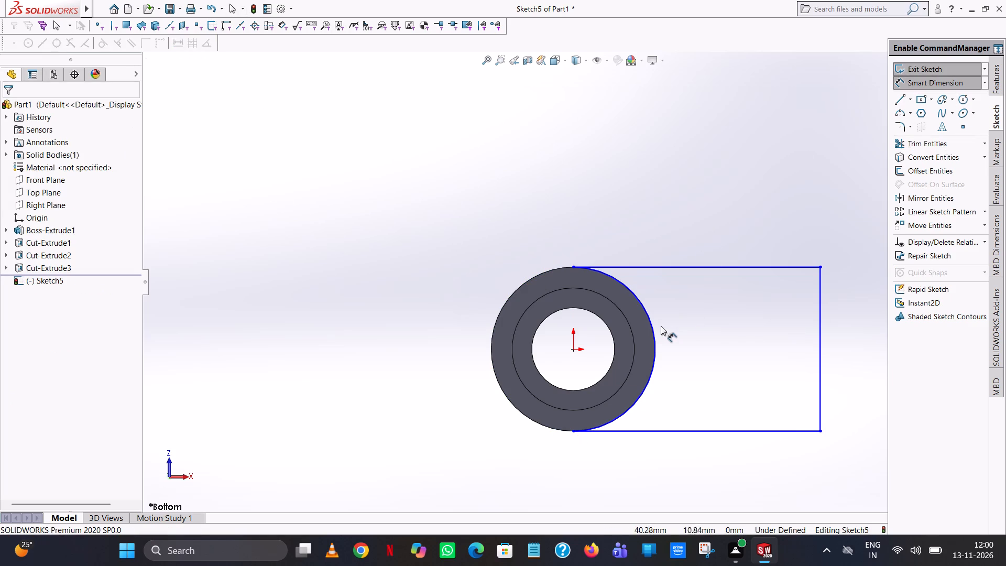
click(653, 330)
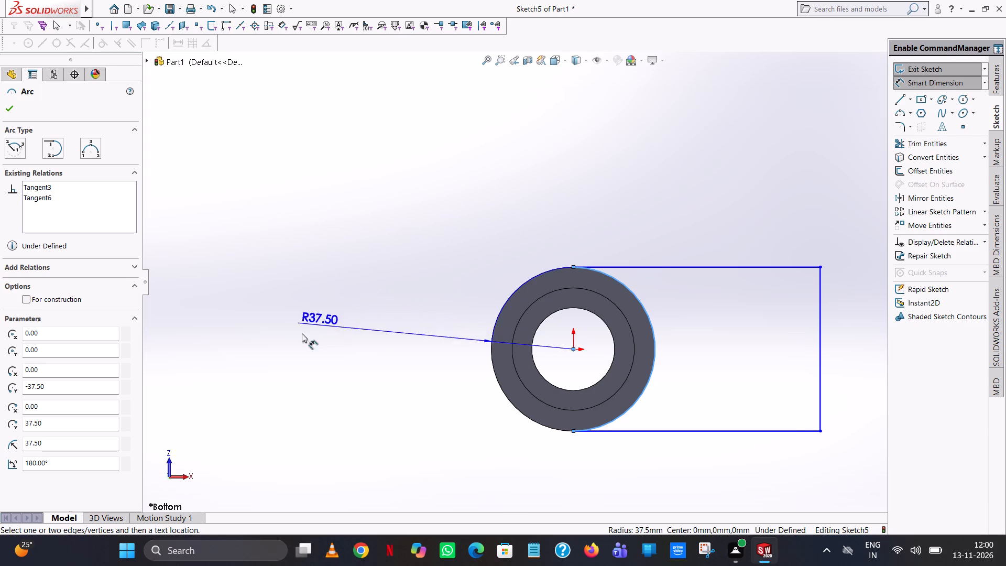
click(457, 325)
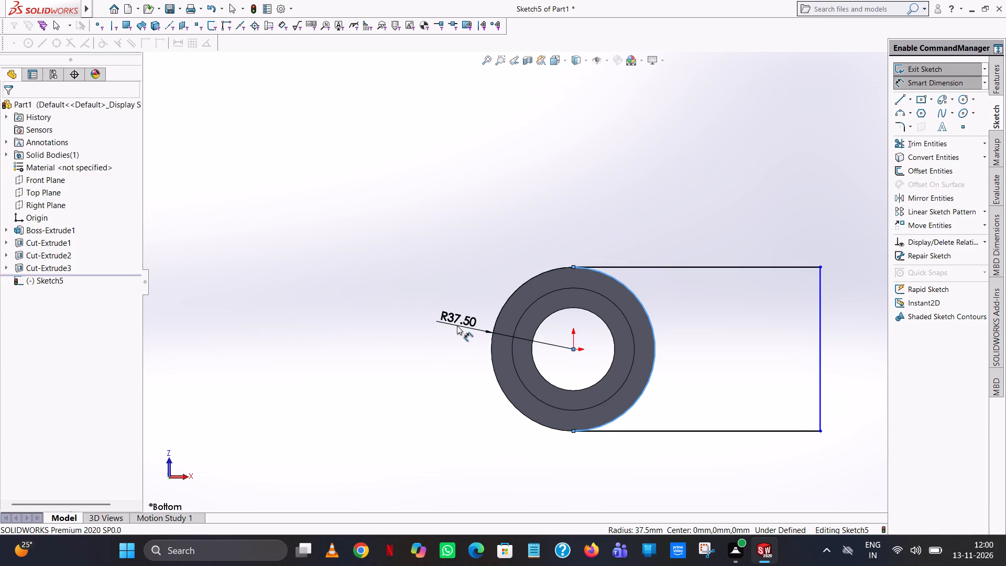
click(412, 304)
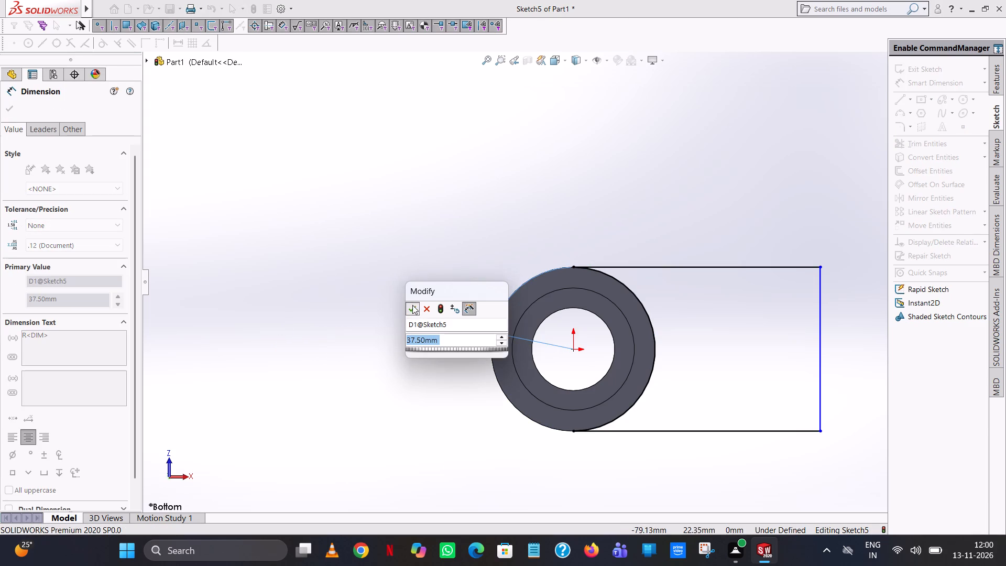
click(477, 135)
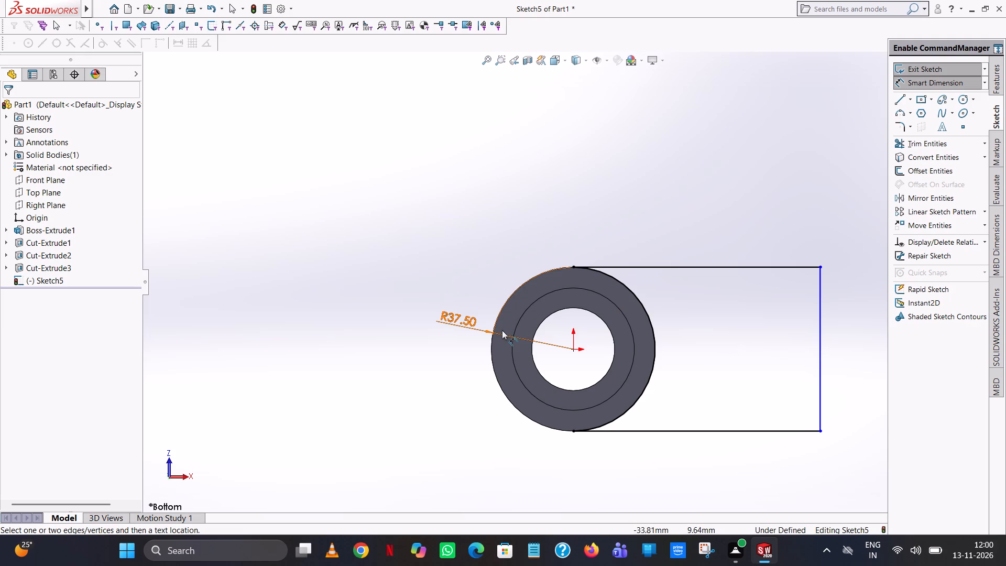
Add a 113 mm dimension between the origin and the vertical end line.
click(573, 350)
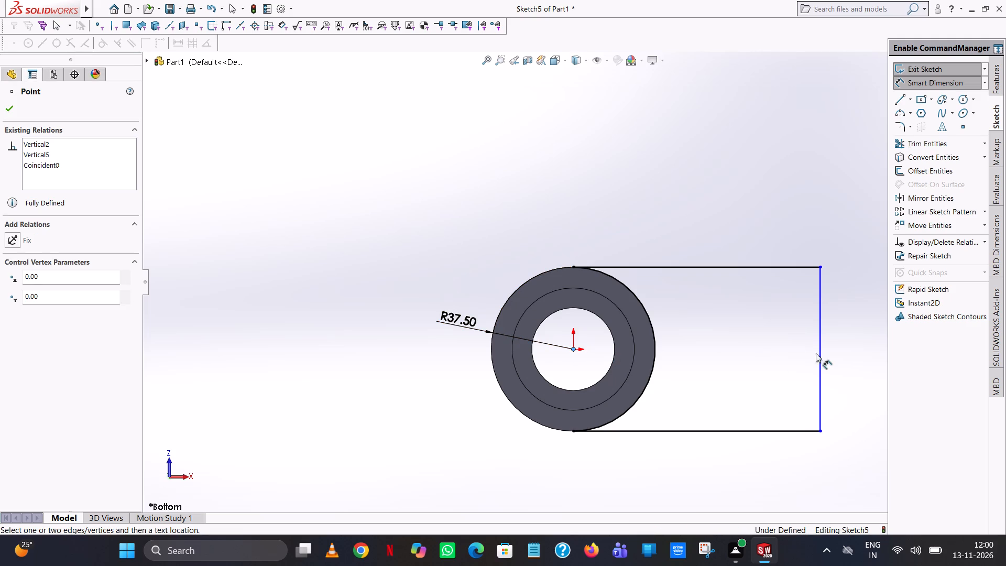
click(819, 355)
click(769, 473)
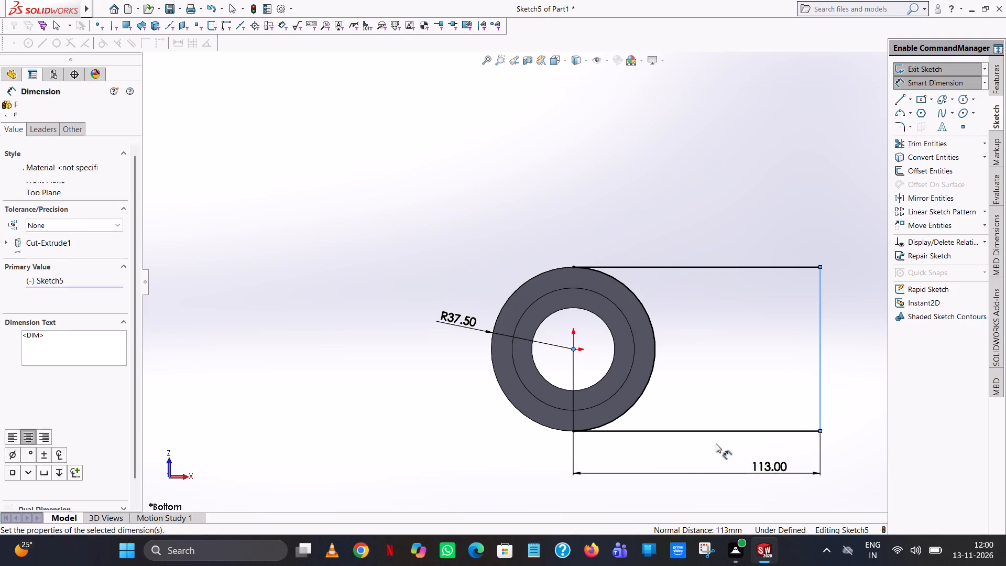
click(721, 455)
click(753, 298)
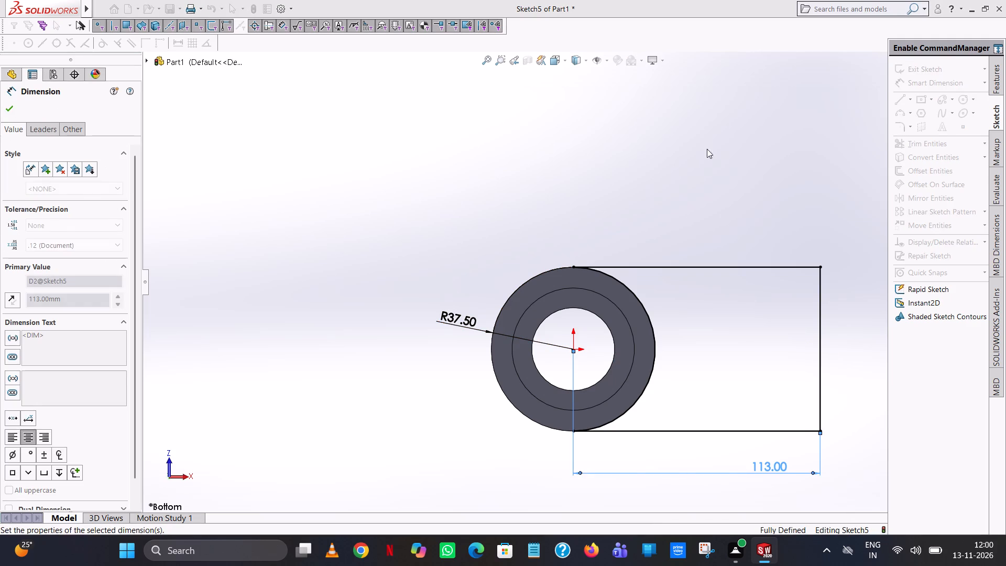
Extrude the profile as a blind boss 28 mm deep, reversed to run upward alongside the cylinder, with the result merged.
click(991, 88)
click(970, 70)
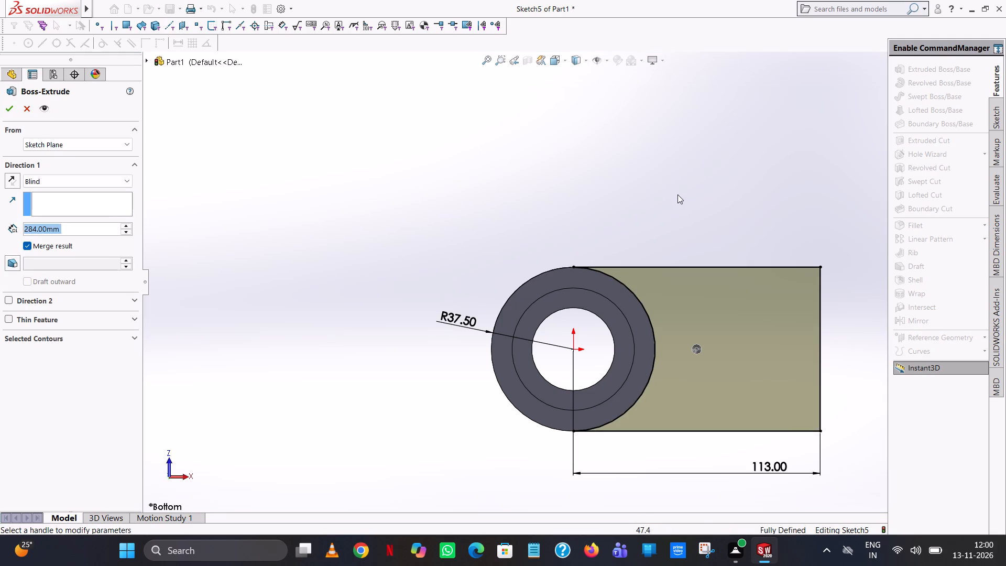
middle_drag(706, 234, 720, 401)
scroll(712, 377, up, 4)
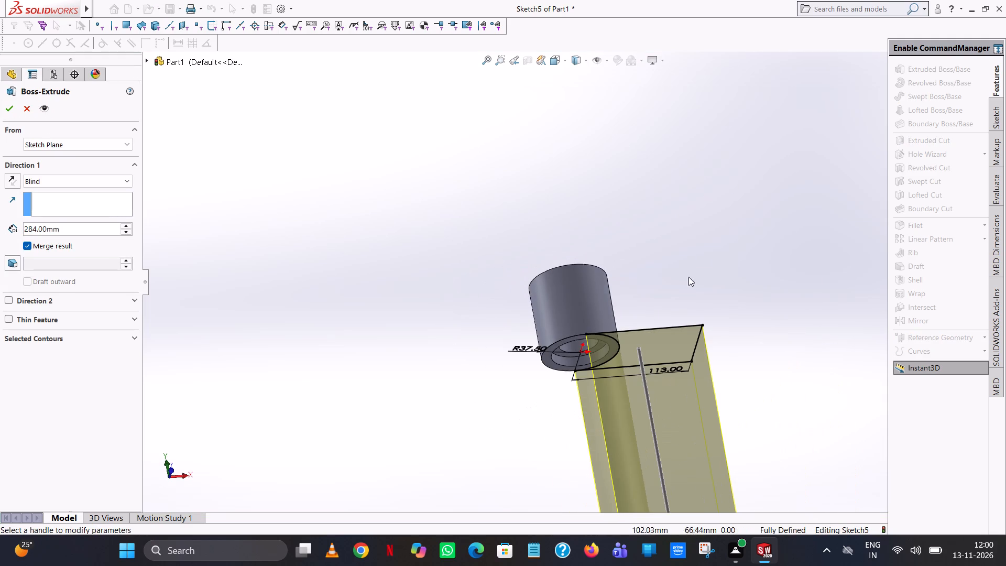
middle_drag(684, 273, 684, 369)
scroll(684, 369, down, 1)
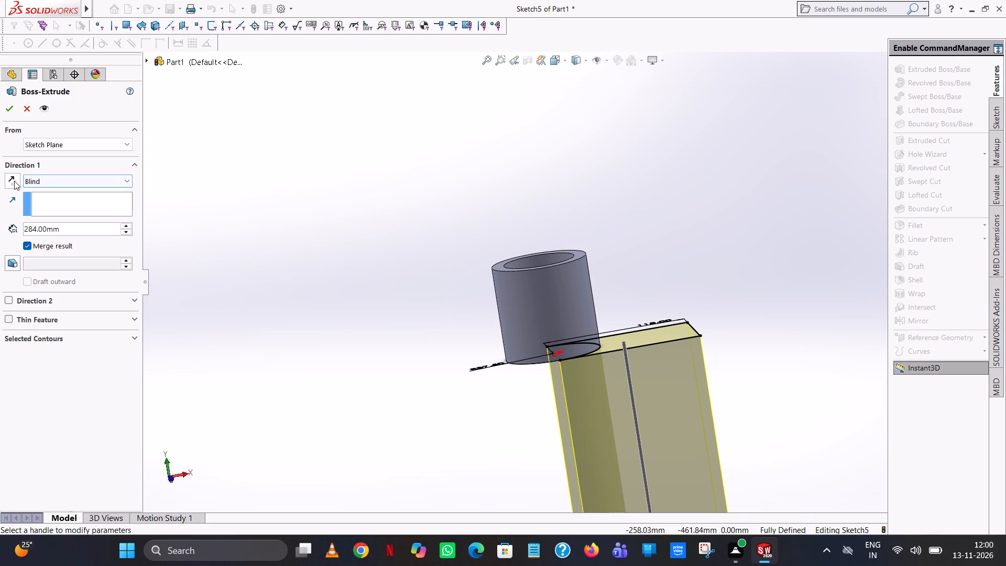
click(14, 181)
double_click(76, 235)
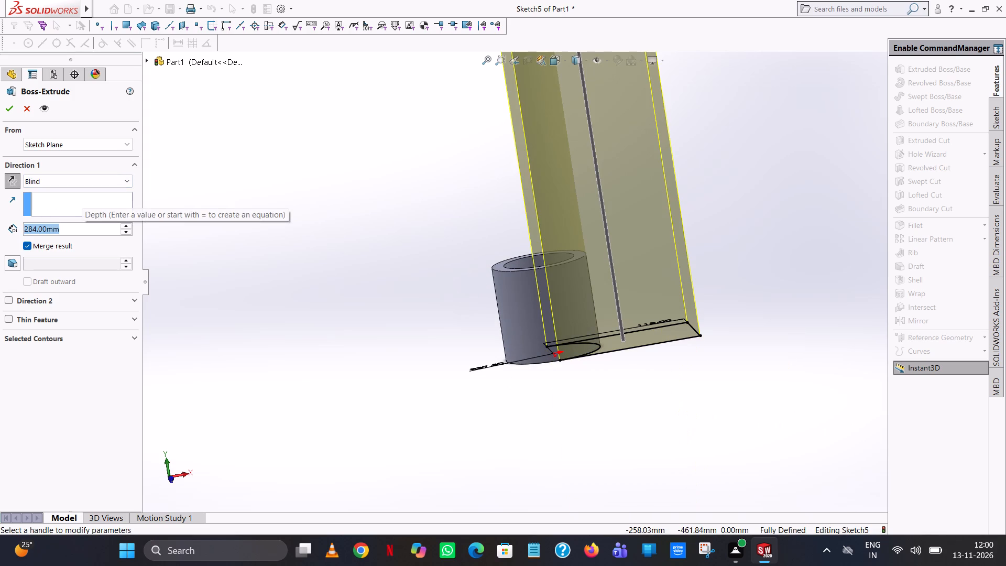
text(28)
key(Return)
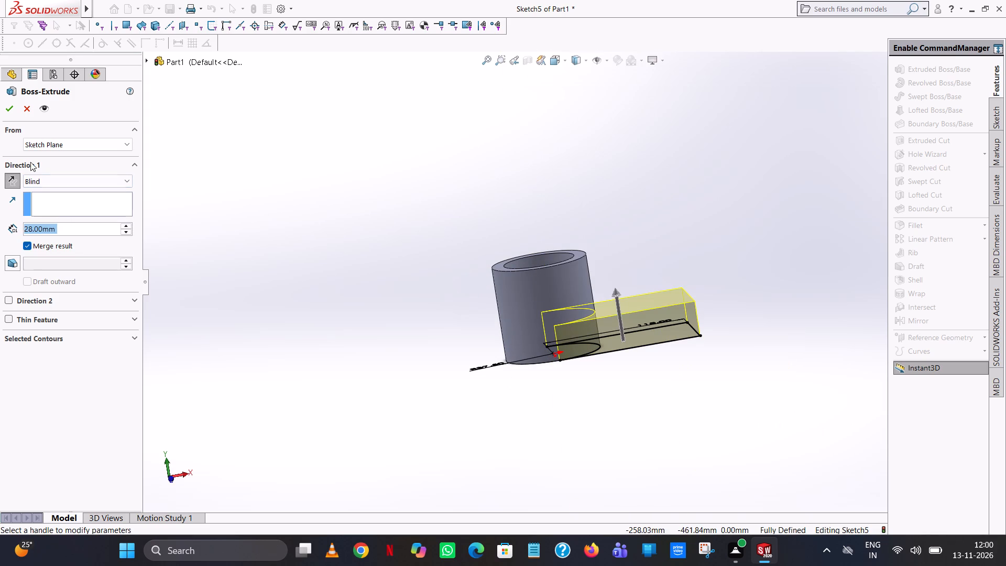
click(12, 110)
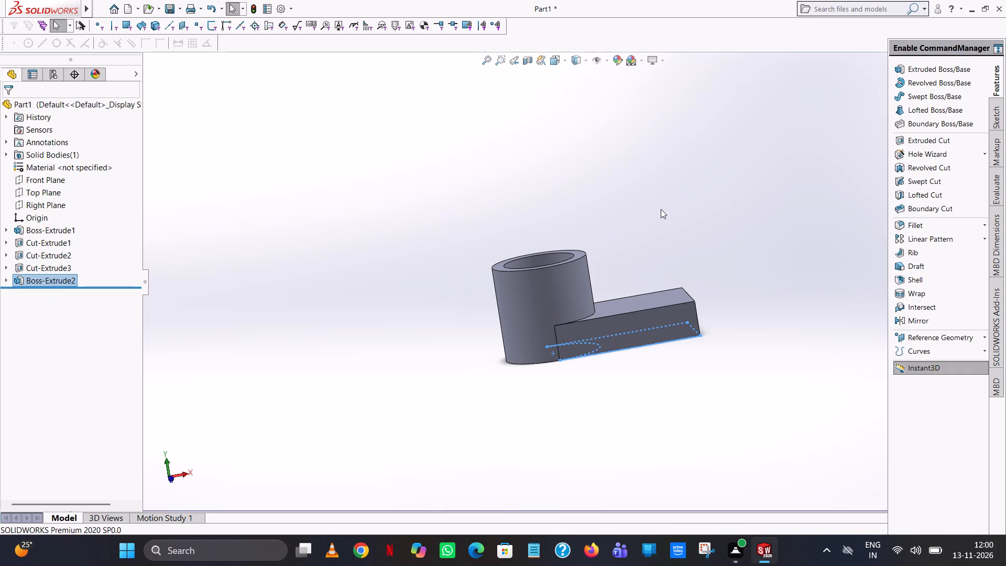
click(661, 210)
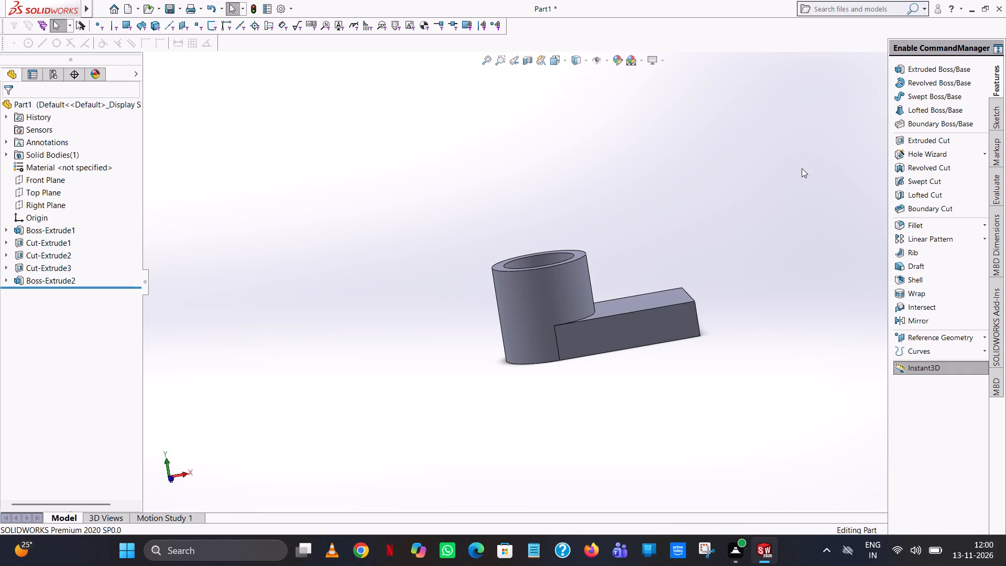
Start an extruded boss sketch on the block's top face with a 28 mm line along its front edge from the outer corner.
click(950, 70)
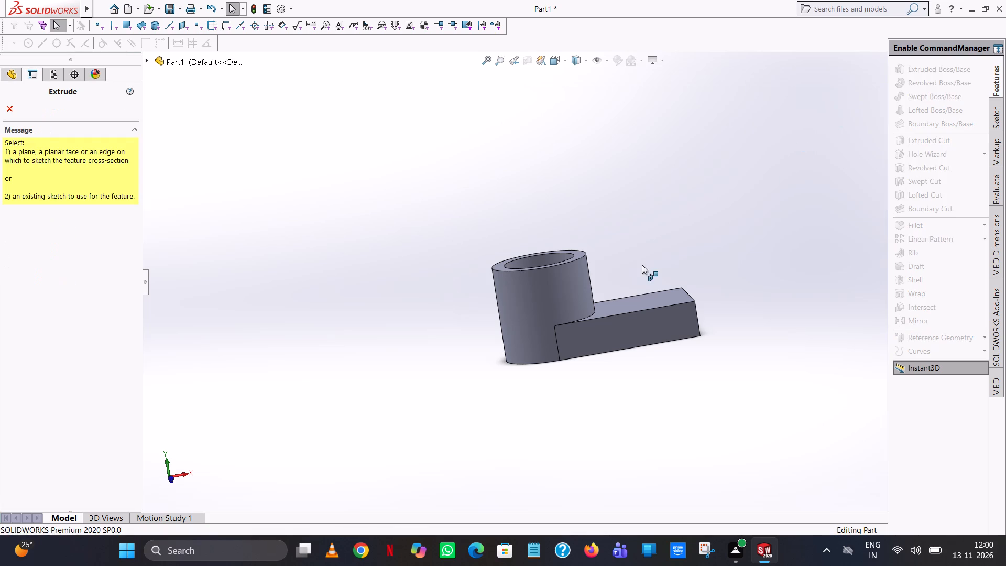
middle_drag(636, 269, 618, 357)
click(645, 299)
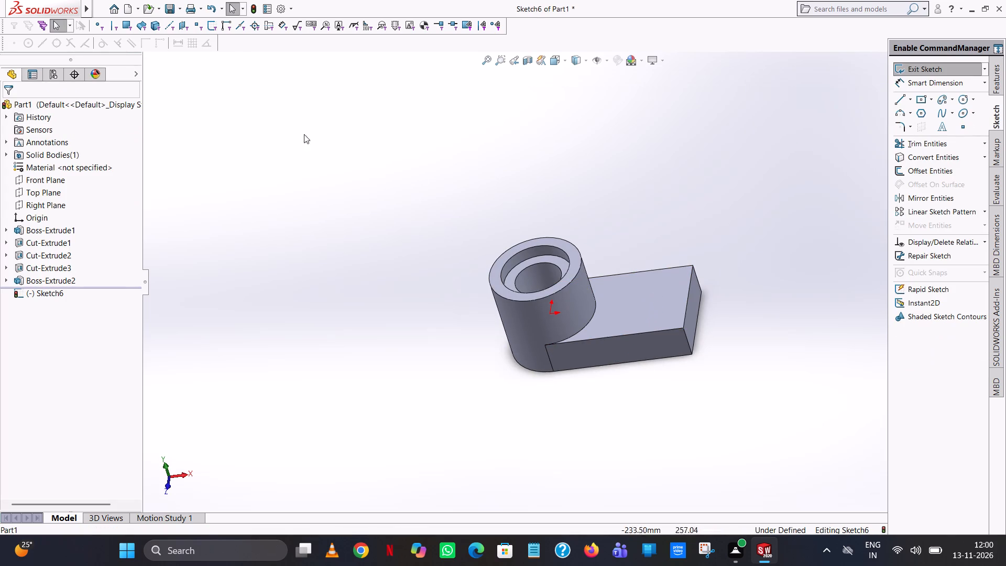
middle_drag(648, 237, 628, 275)
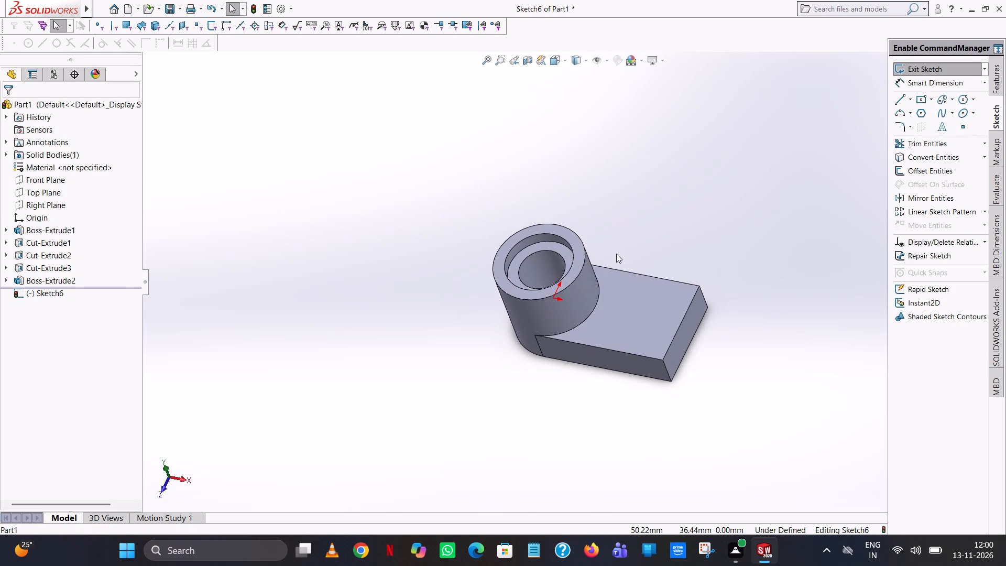
click(564, 65)
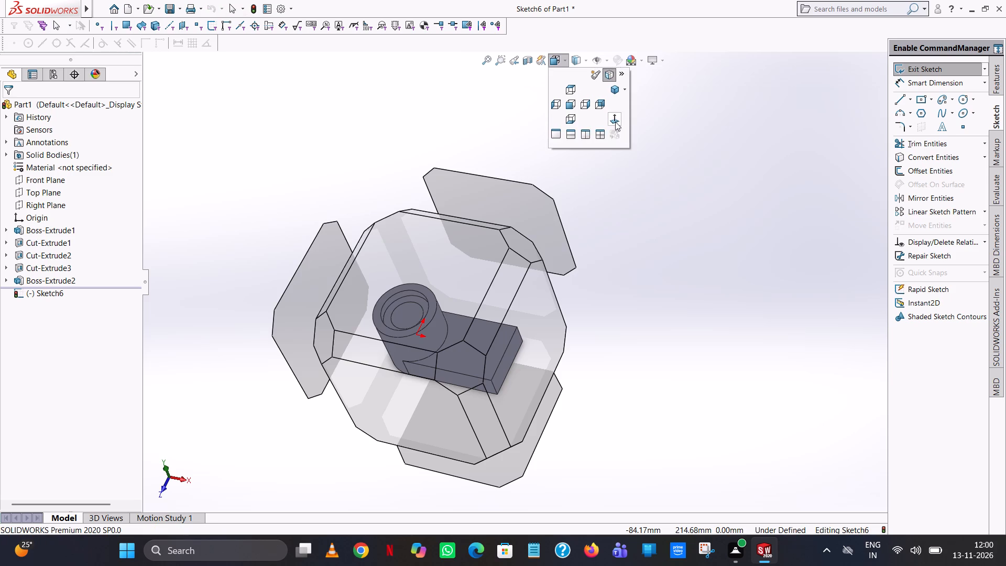
click(611, 116)
click(901, 100)
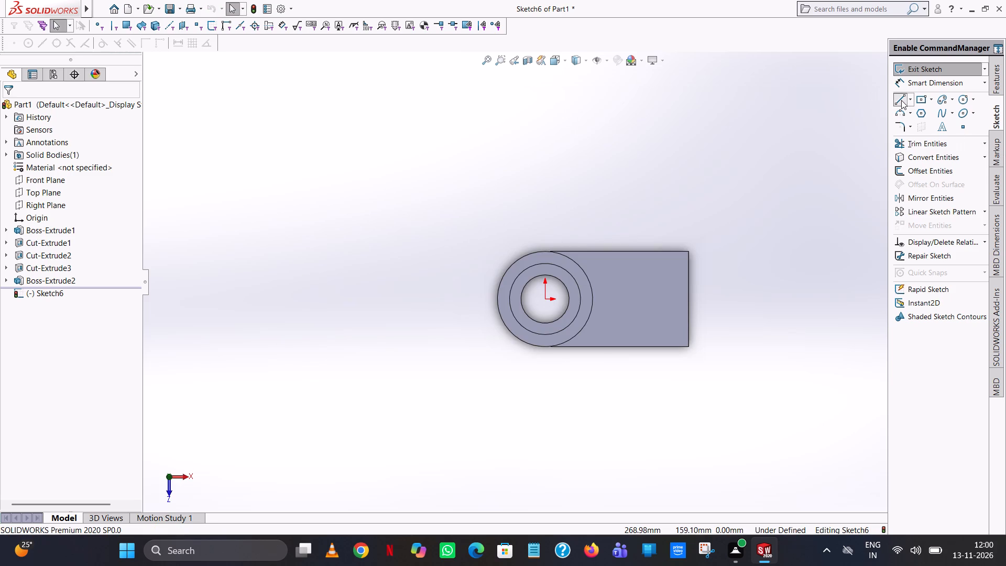
click(690, 347)
scroll(651, 344, down, 3)
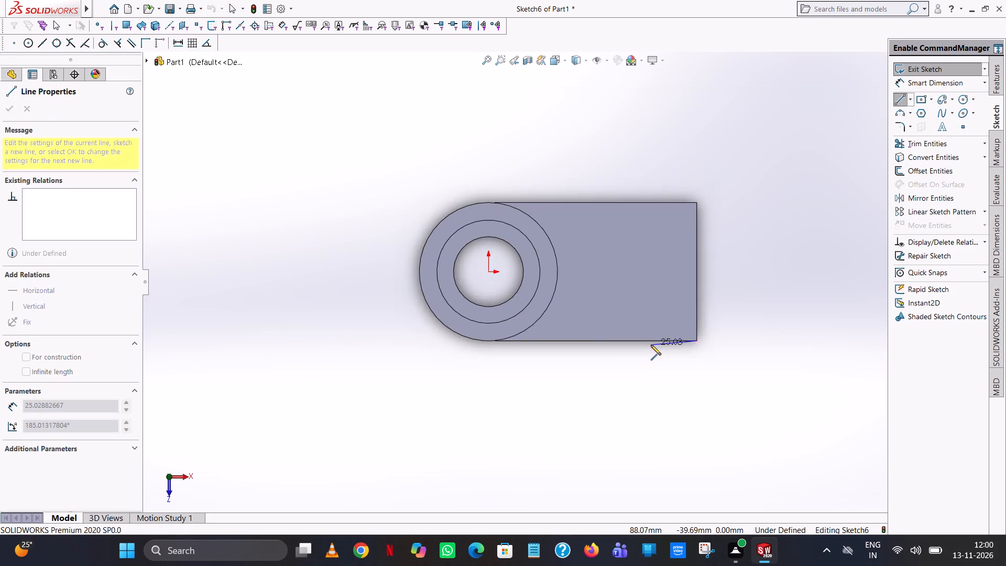
scroll(651, 345, down, 3)
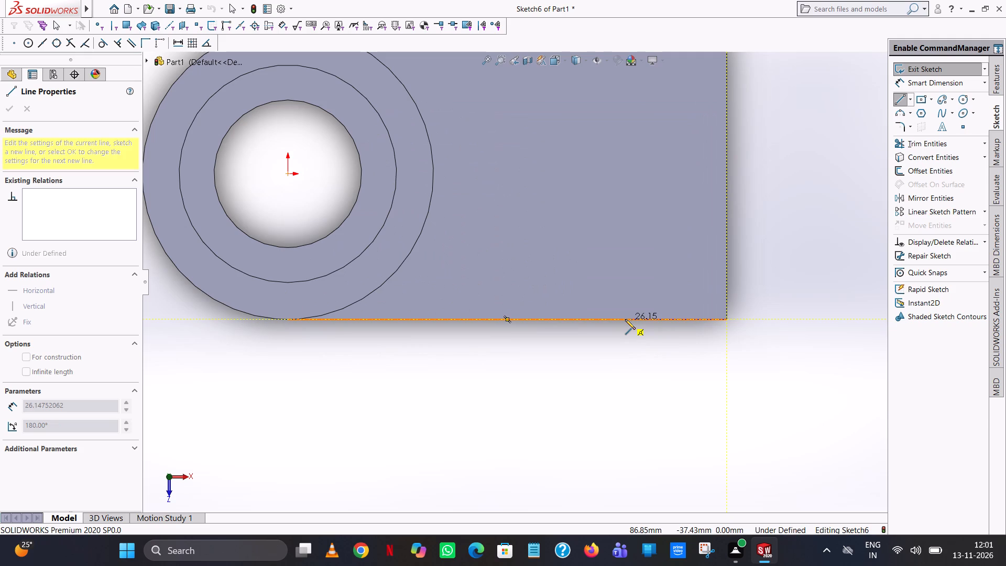
click(625, 319)
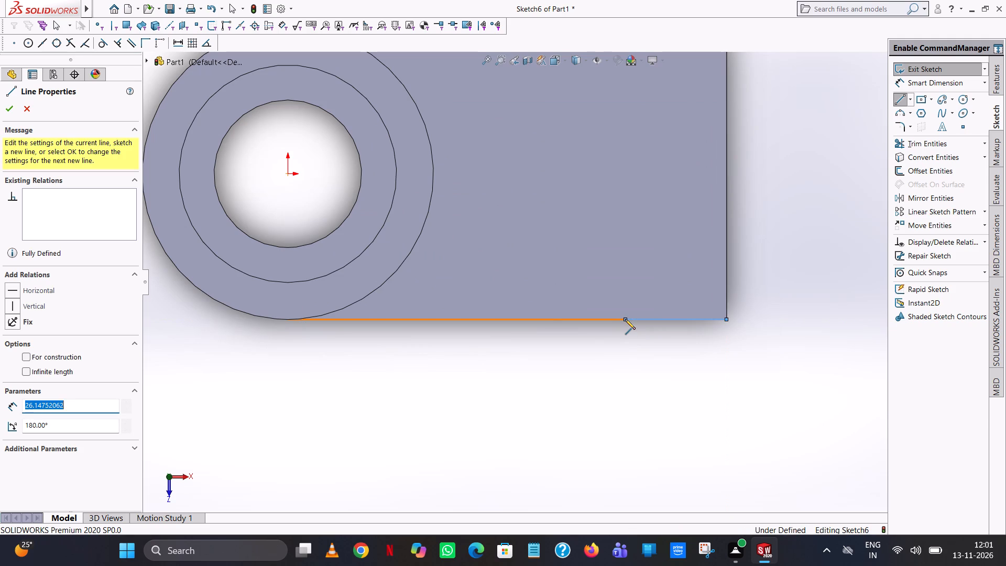
text(28)
key(Return)
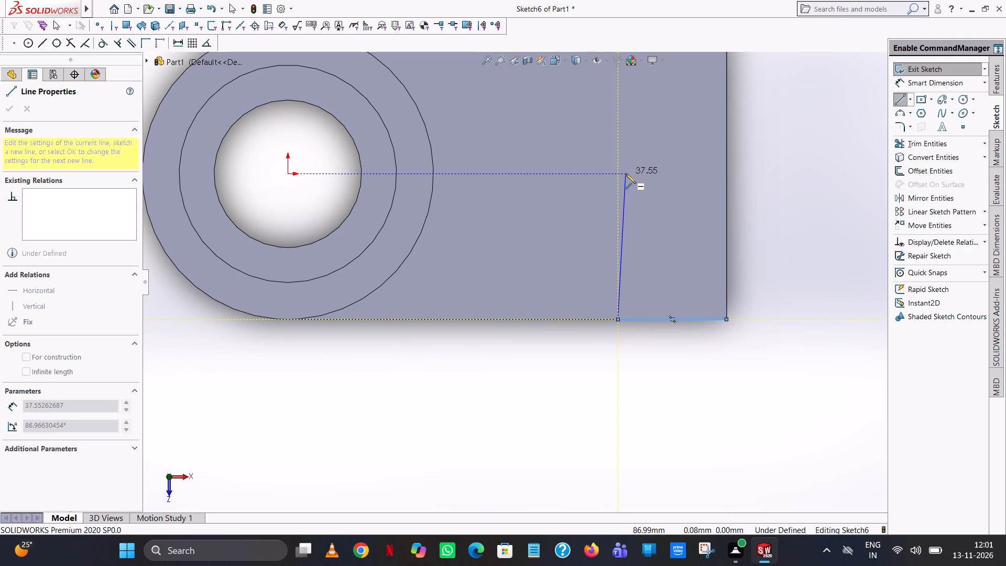
Complete the 28 by 75 mm rectangle across the block's full width with three more lines back to the starting corner.
scroll(618, 91, up, 3)
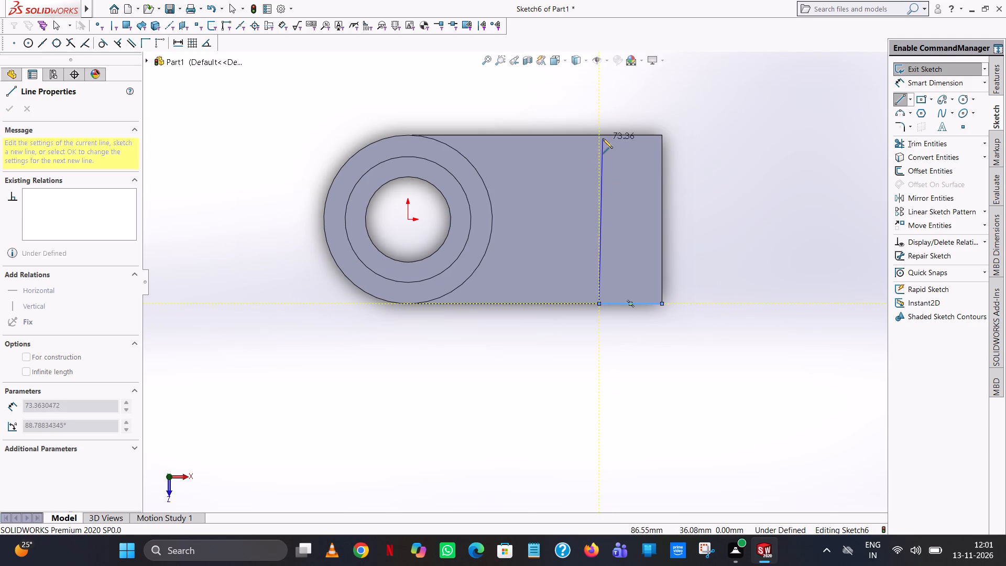
scroll(599, 134, down, 5)
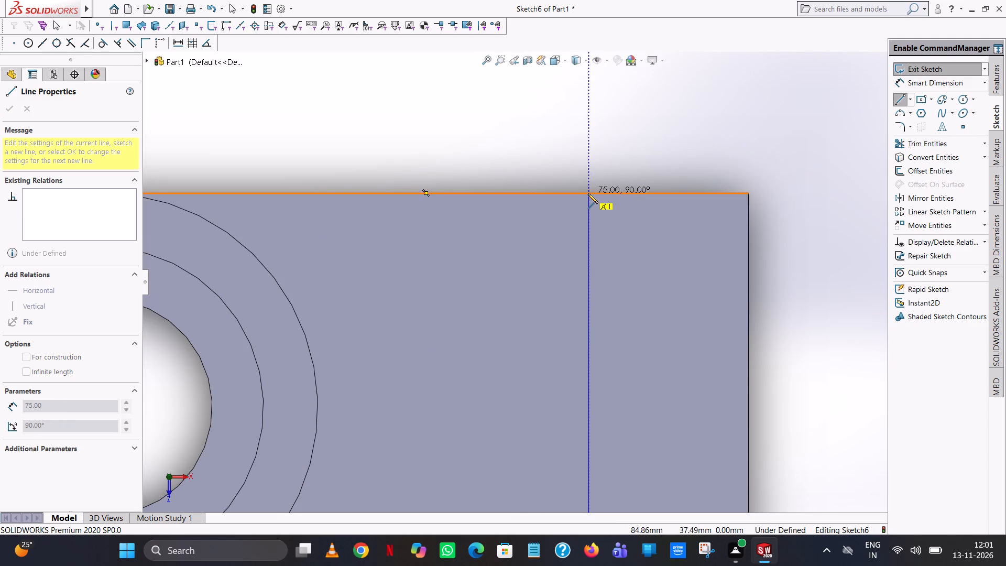
click(588, 193)
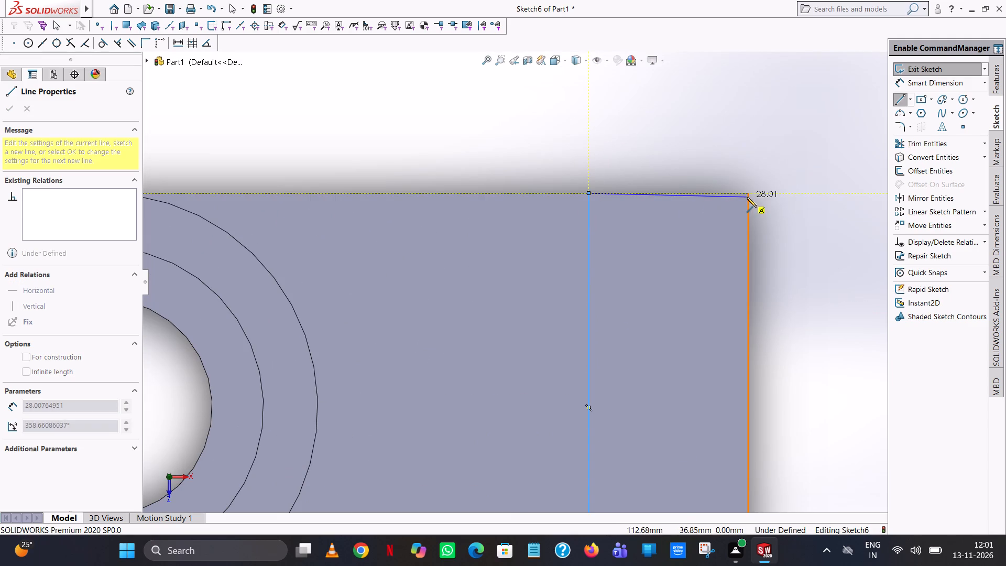
click(748, 193)
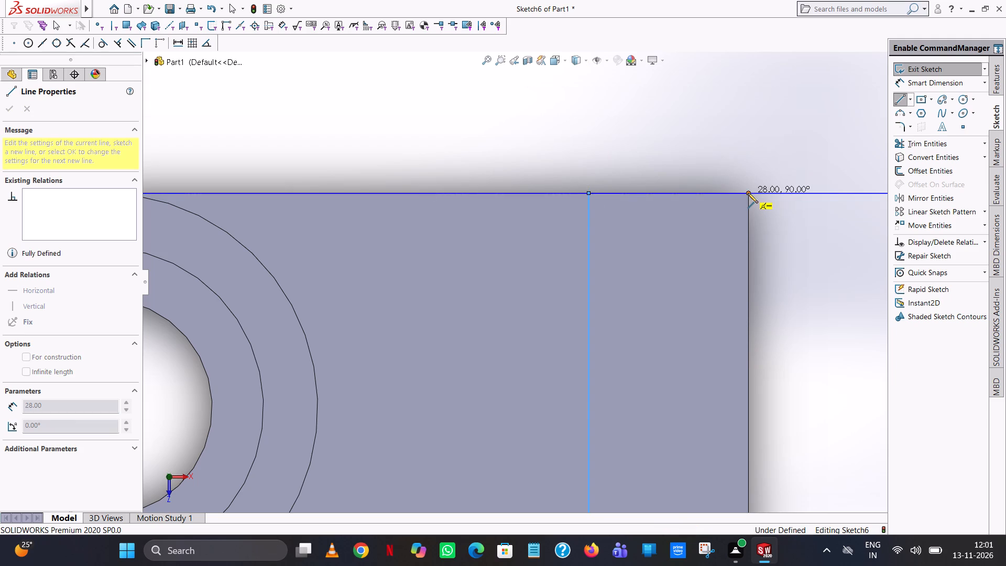
scroll(754, 377, up, 7)
scroll(649, 390, down, 5)
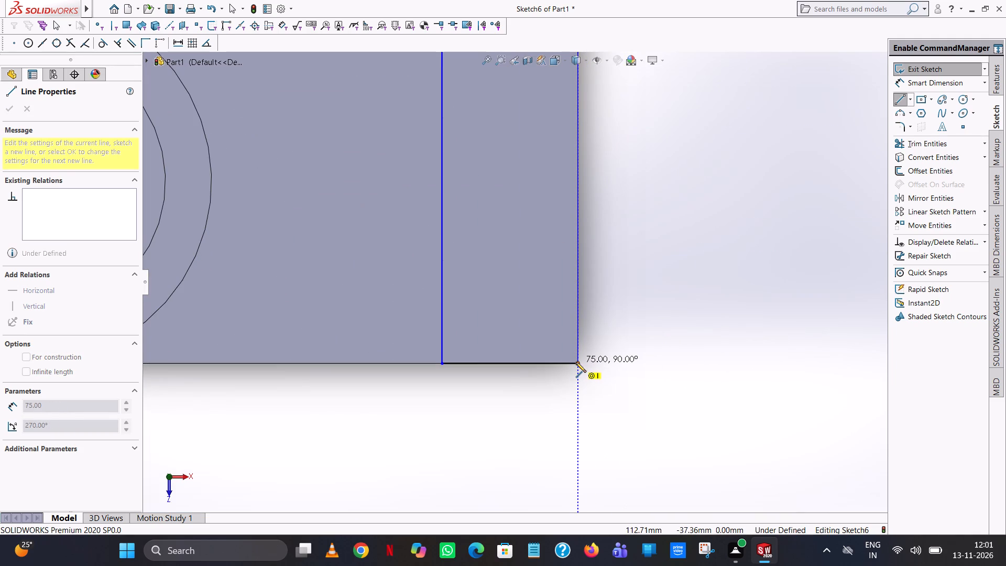
click(576, 362)
right_click(576, 362)
click(613, 376)
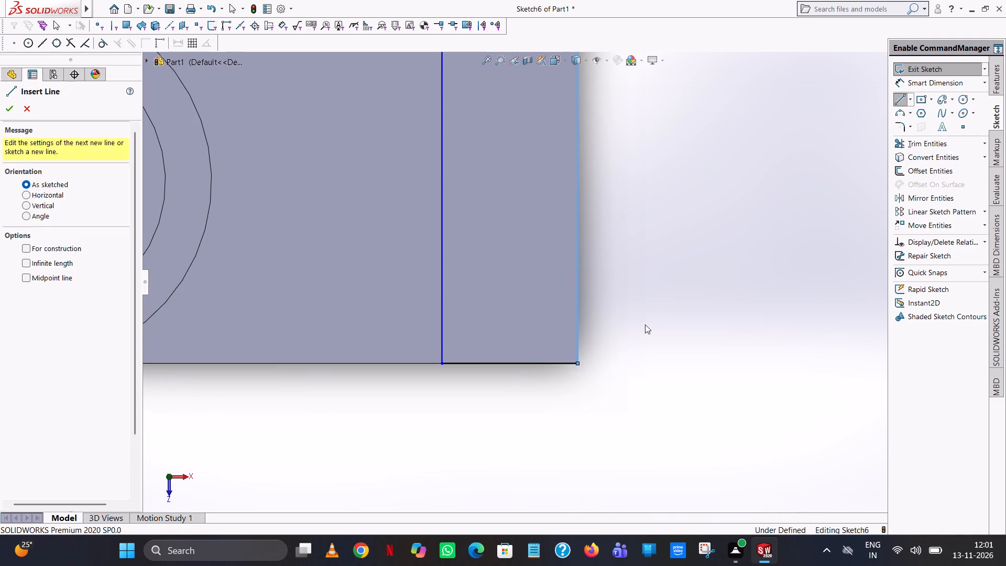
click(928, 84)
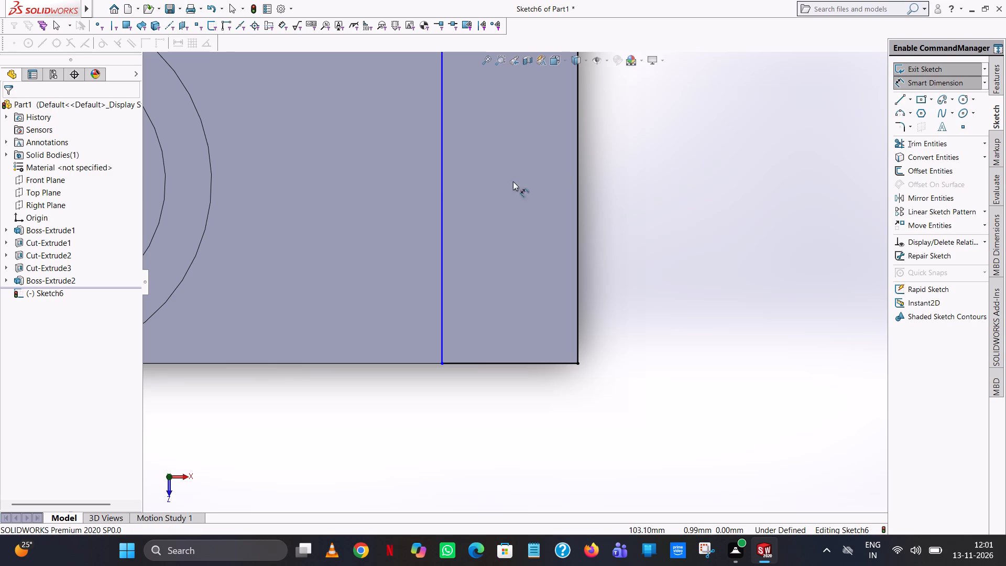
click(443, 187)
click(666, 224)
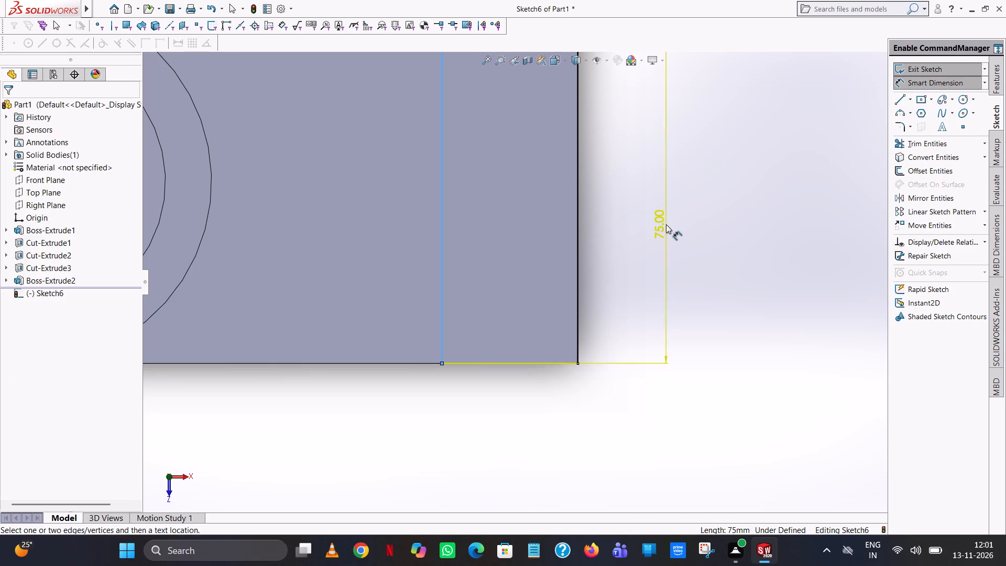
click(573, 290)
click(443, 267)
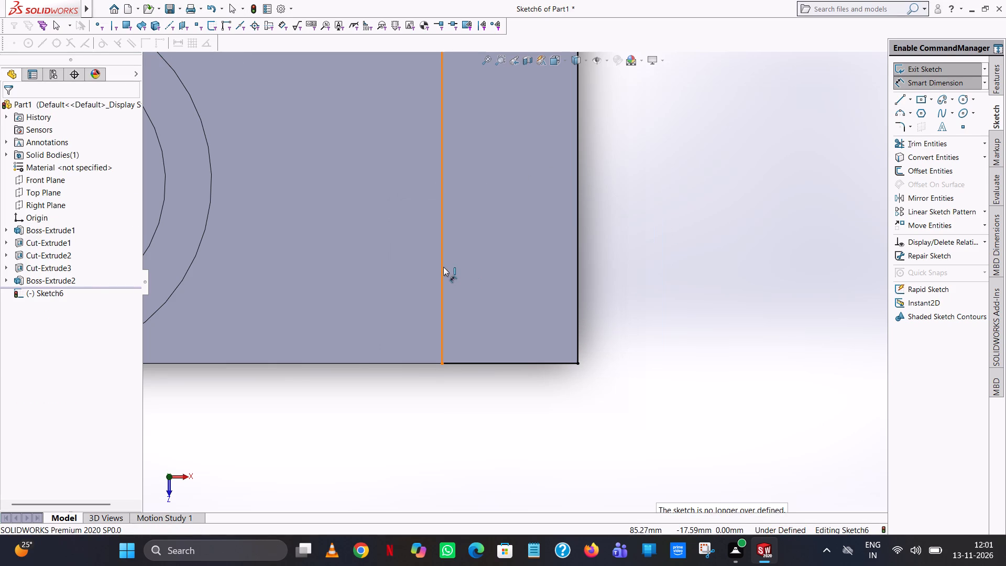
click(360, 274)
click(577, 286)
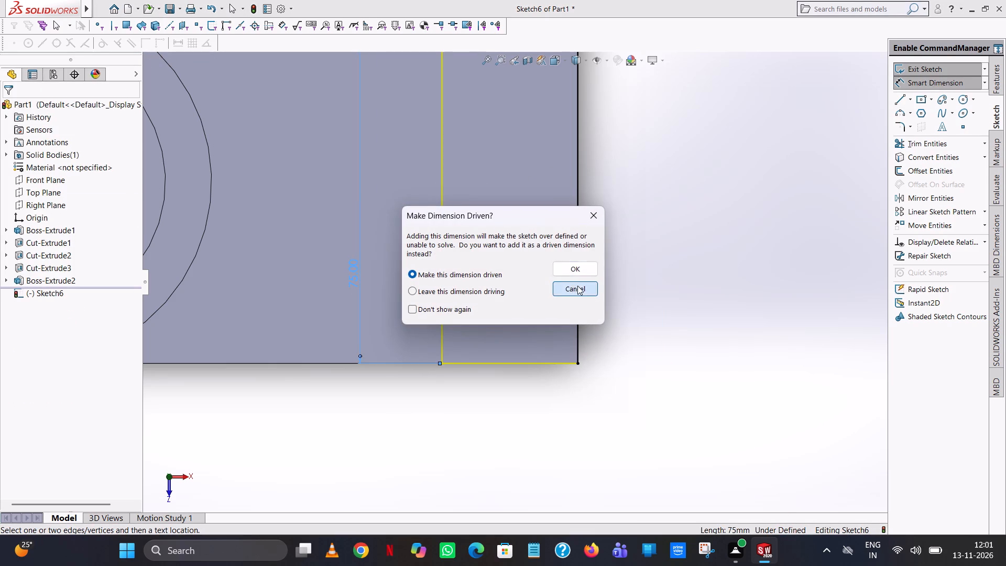
Add an 85 mm dimension between the origin and the rectangle's inner vertical line.
scroll(480, 242, up, 6)
click(530, 198)
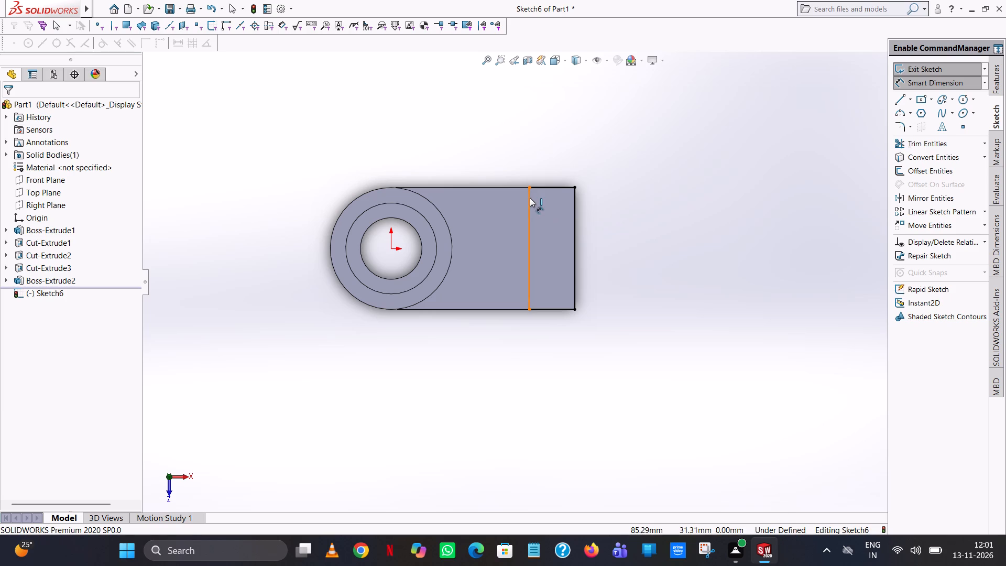
click(391, 248)
click(401, 379)
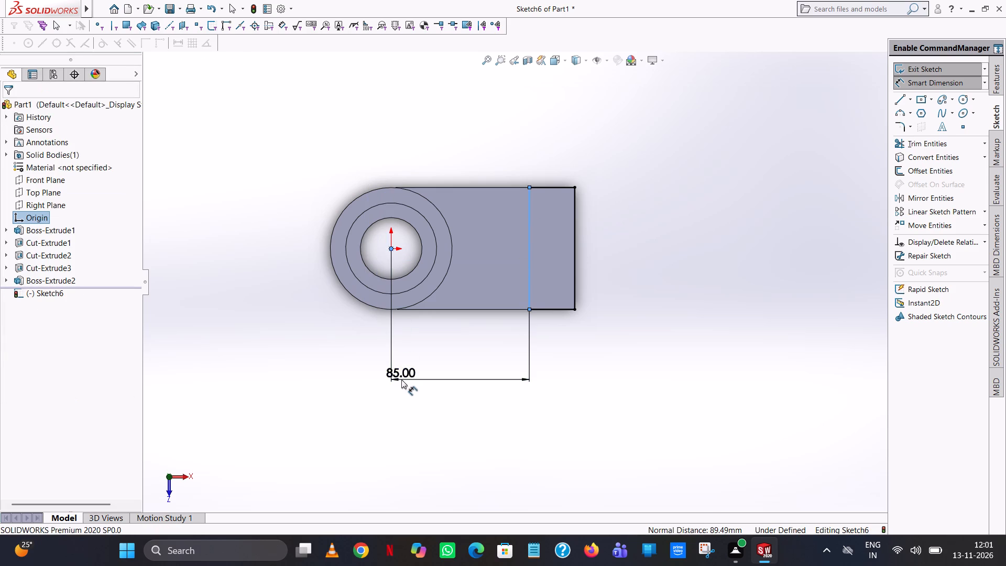
click(354, 363)
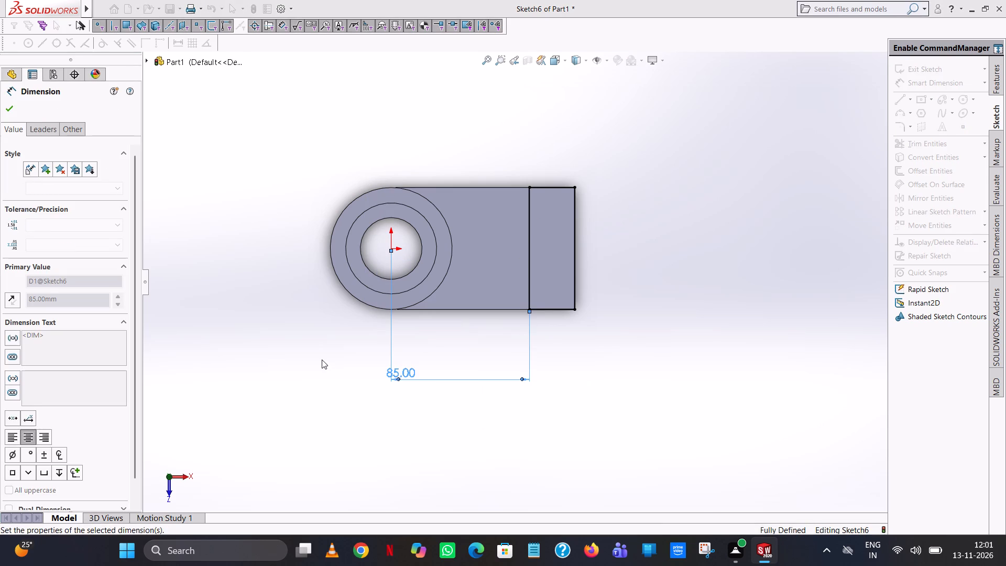
click(317, 360)
Extrude the rectangle upward from the block as a blind boss 47 mm deep, with the result merged.
click(993, 76)
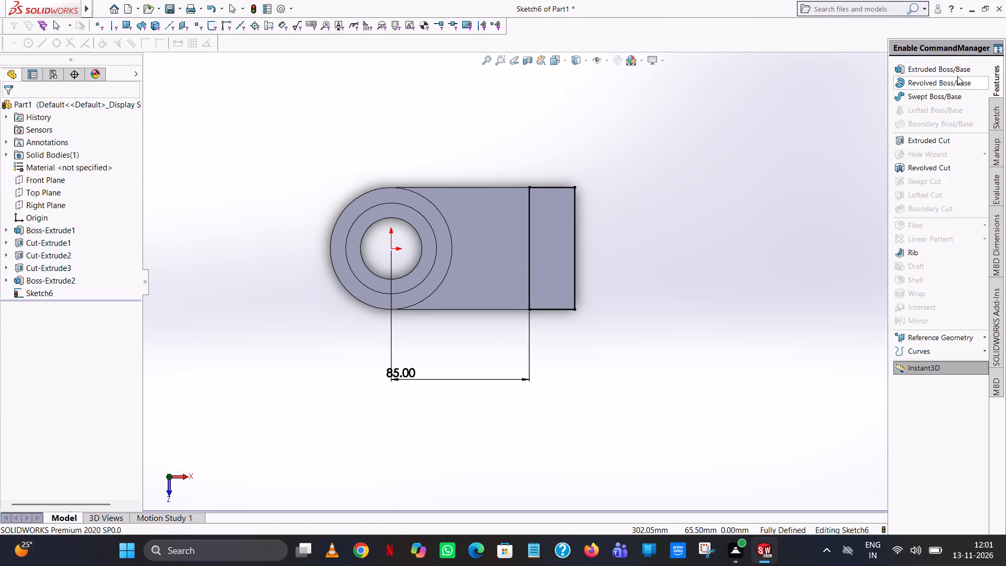
click(951, 70)
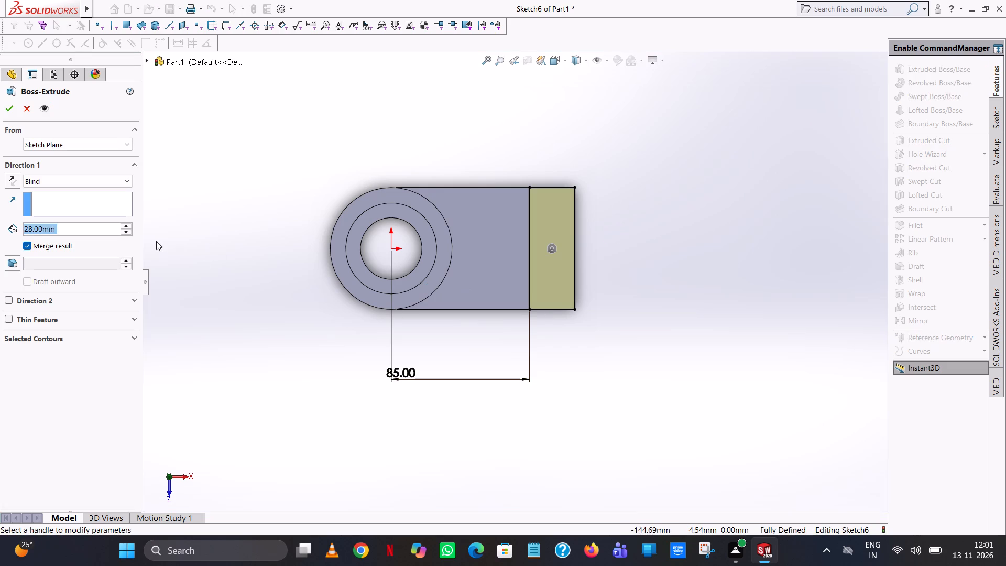
text(75)
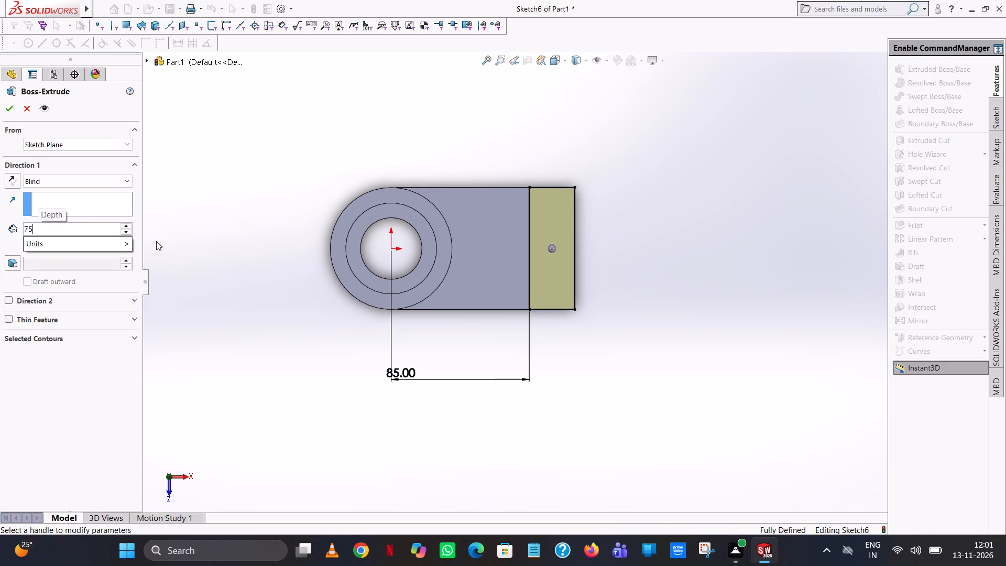
key(minus)
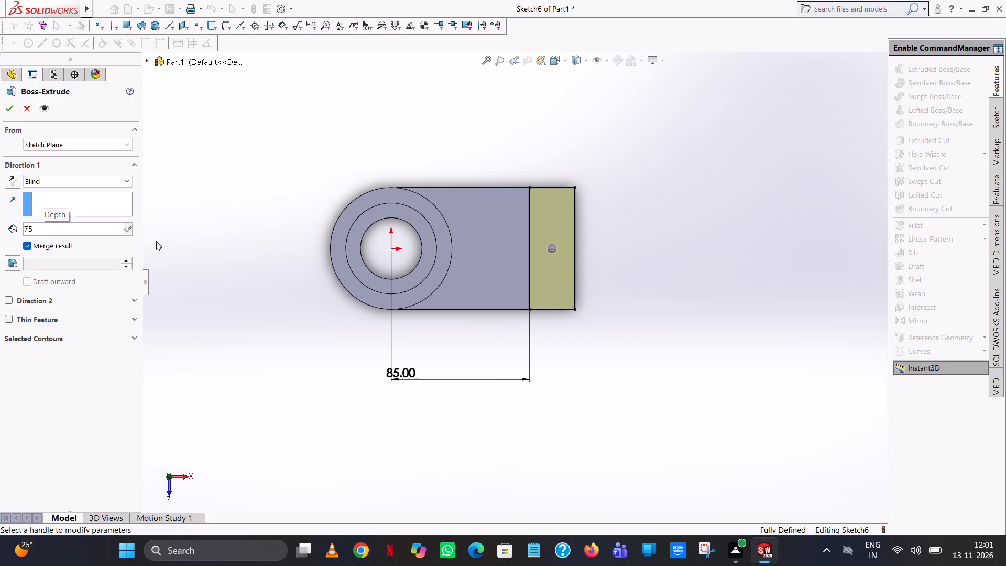
text(28)
key(Return)
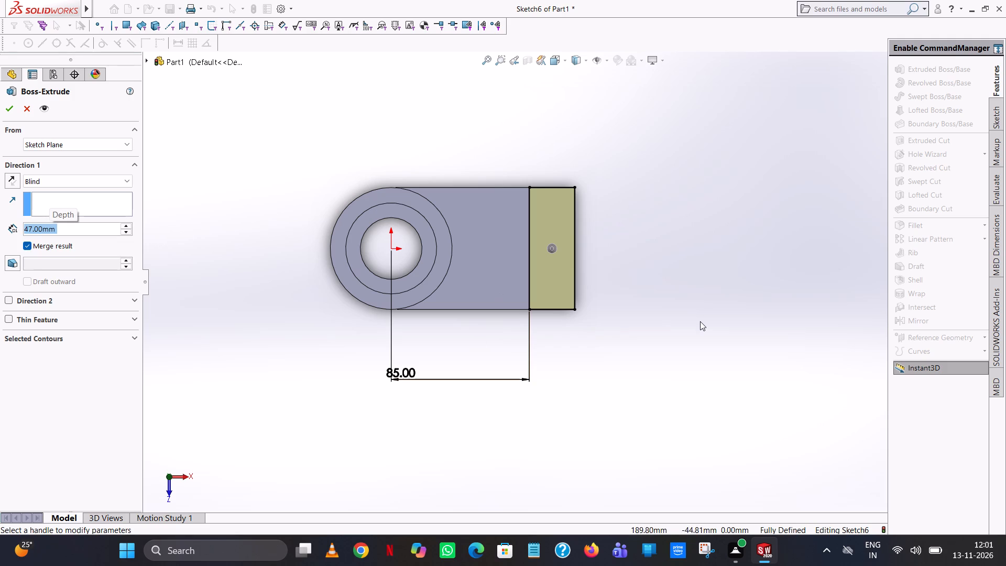
middle_drag(700, 322, 784, 199)
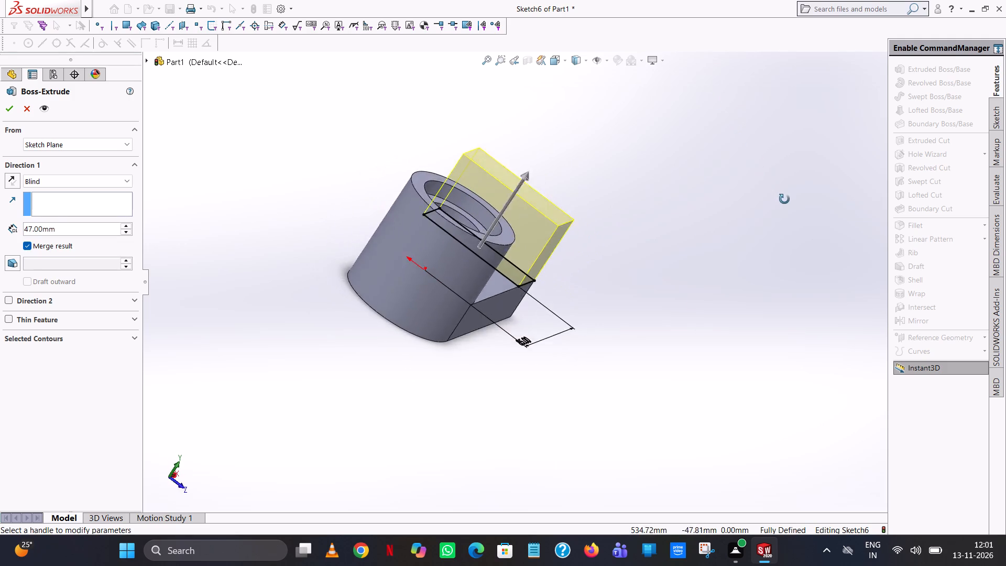
middle_drag(784, 199, 688, 95)
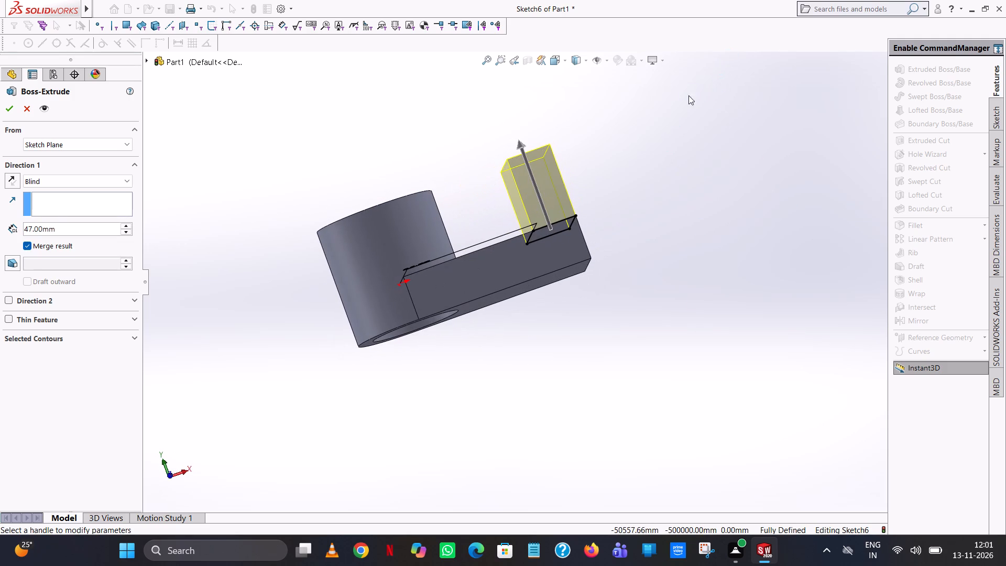
click(13, 106)
click(383, 138)
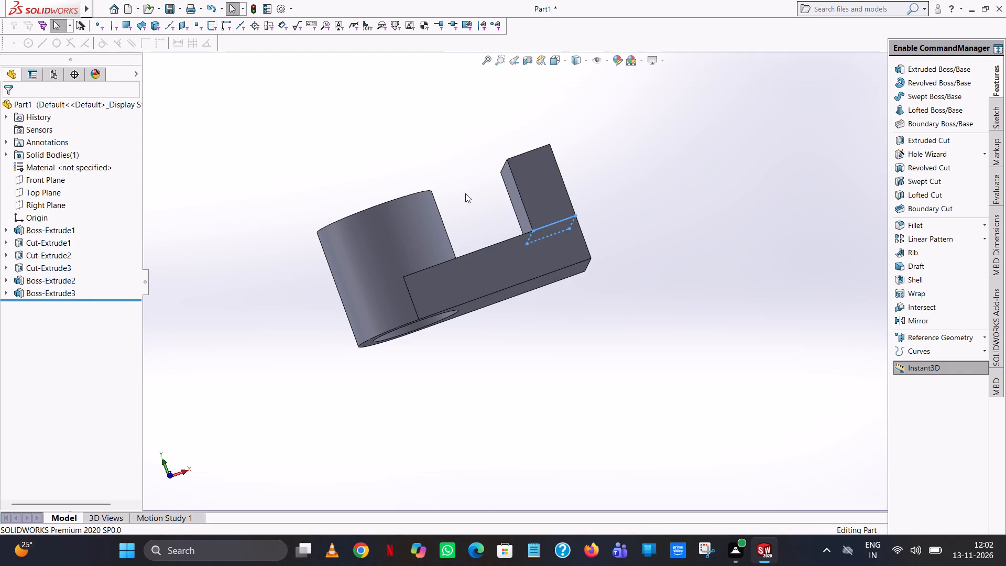
Start an extruded cut sketch on the upright's outer end face with a 25 mm vertical line down from the top edge's midpoint.
middle_drag(465, 193, 354, 301)
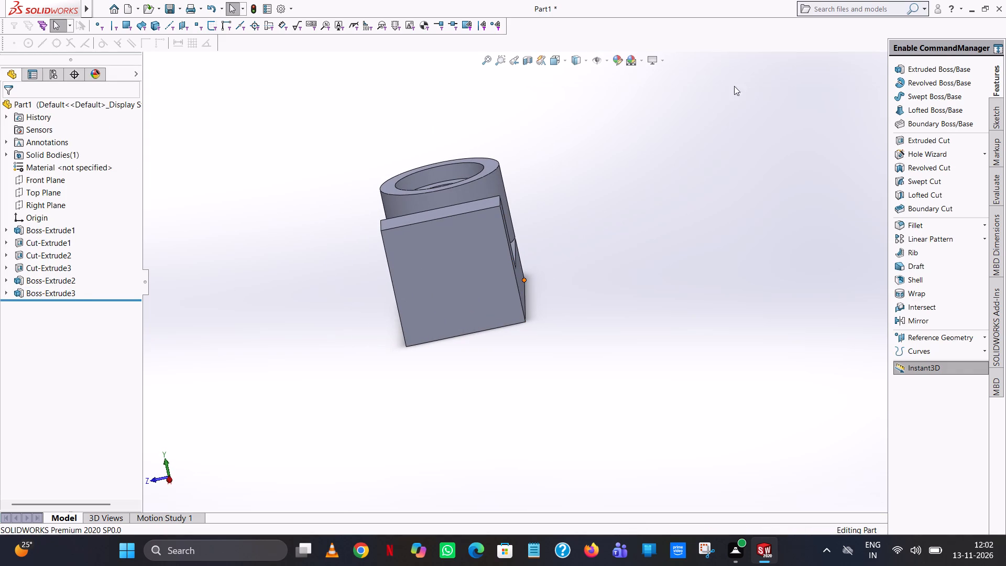
click(955, 141)
click(484, 233)
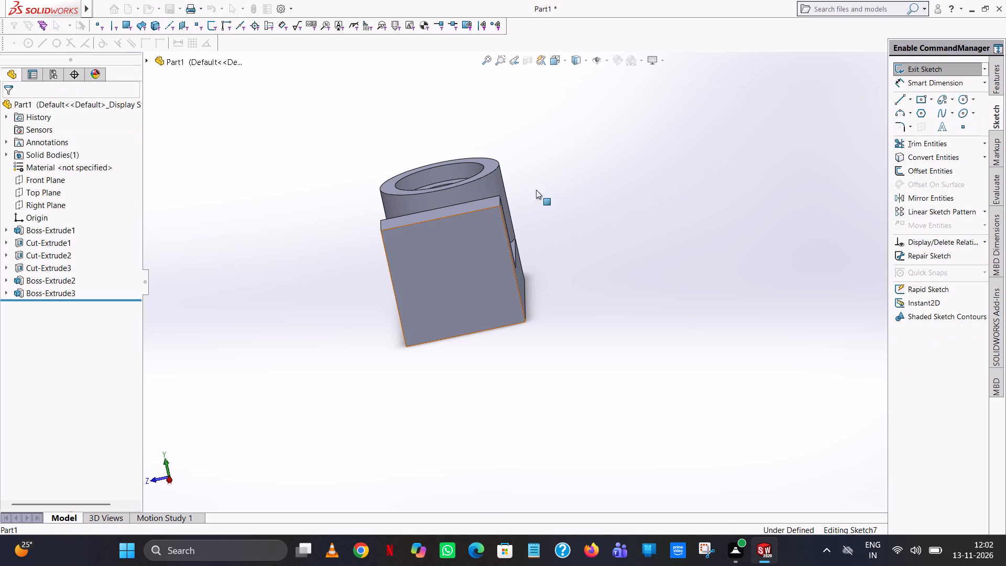
click(565, 58)
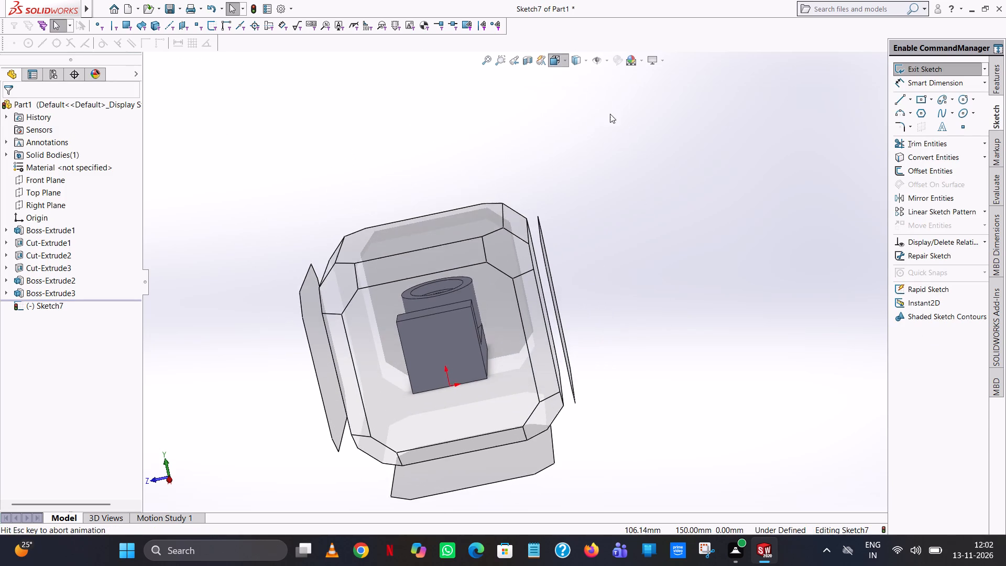
click(616, 124)
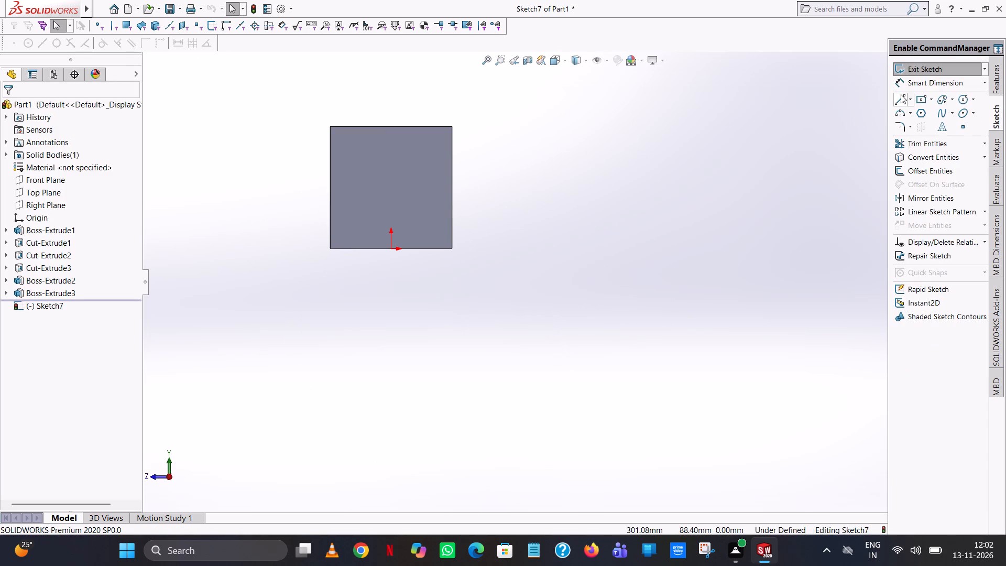
click(901, 94)
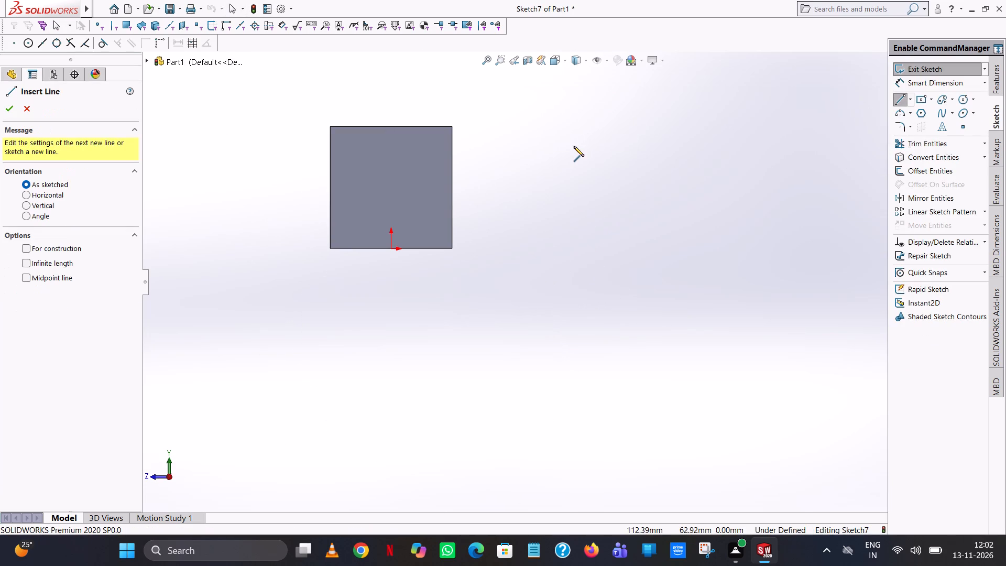
scroll(574, 146, down, 3)
scroll(249, 161, up, 3)
scroll(370, 199, down, 2)
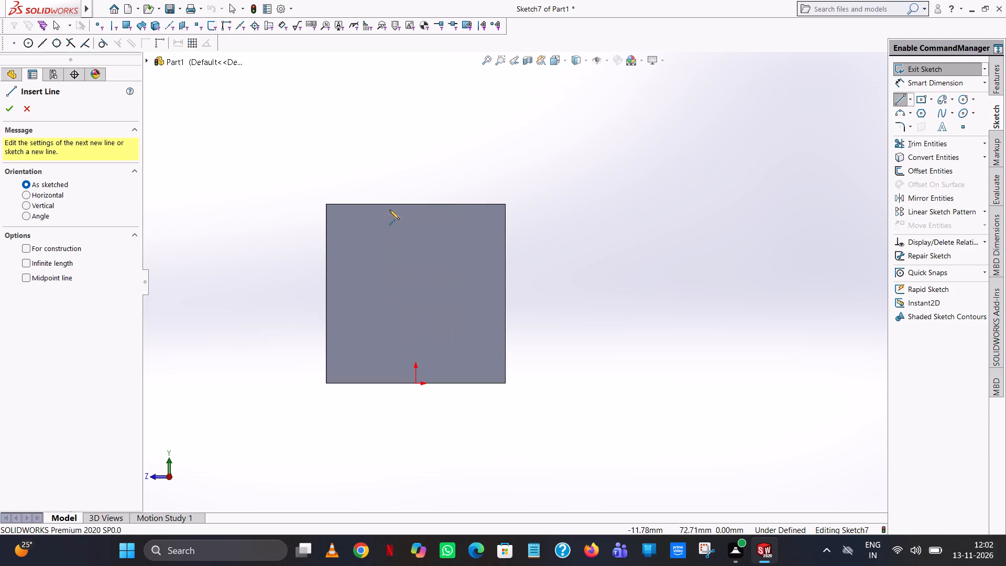
click(415, 204)
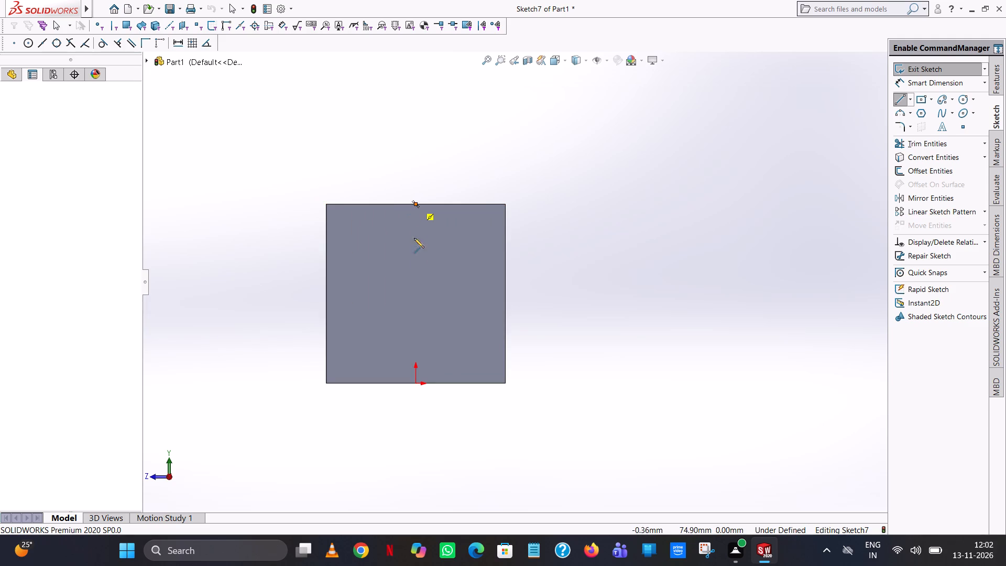
click(416, 268)
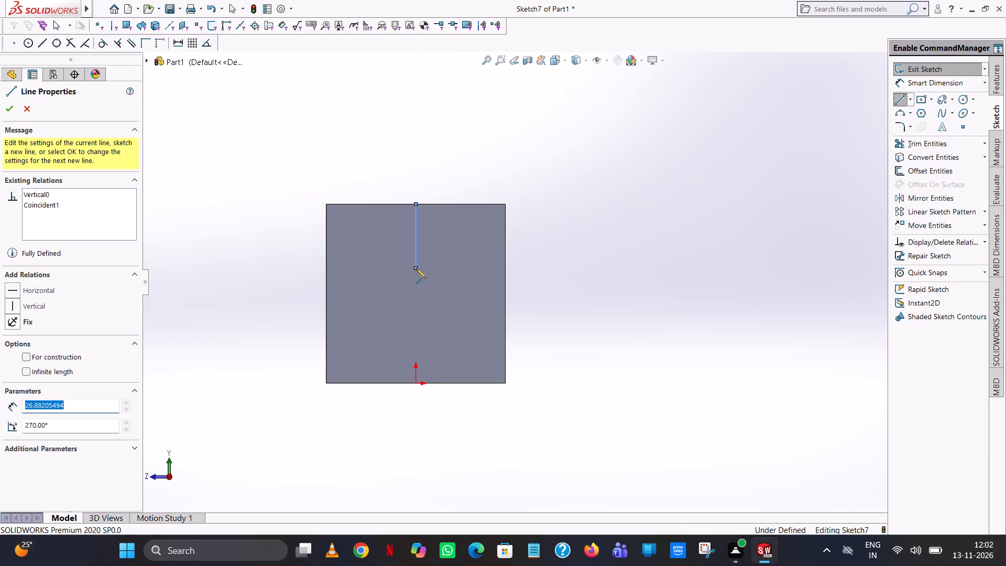
text(25)
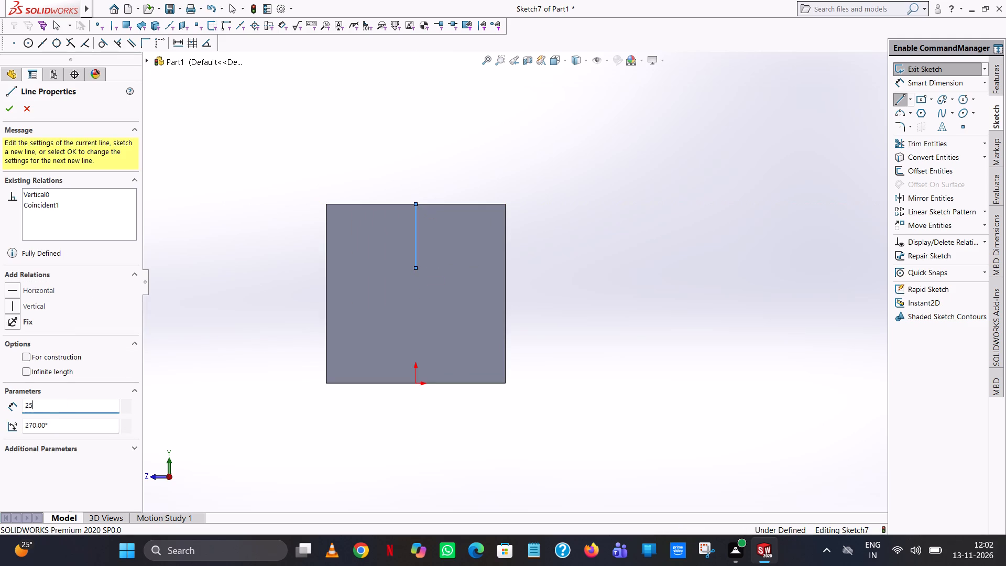
key(Return)
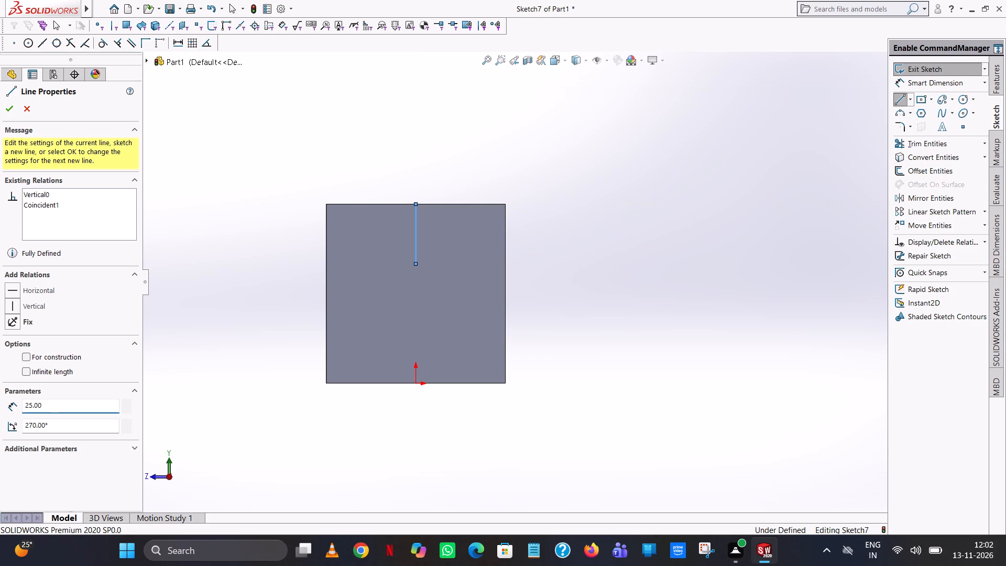
right_click(416, 268)
click(456, 275)
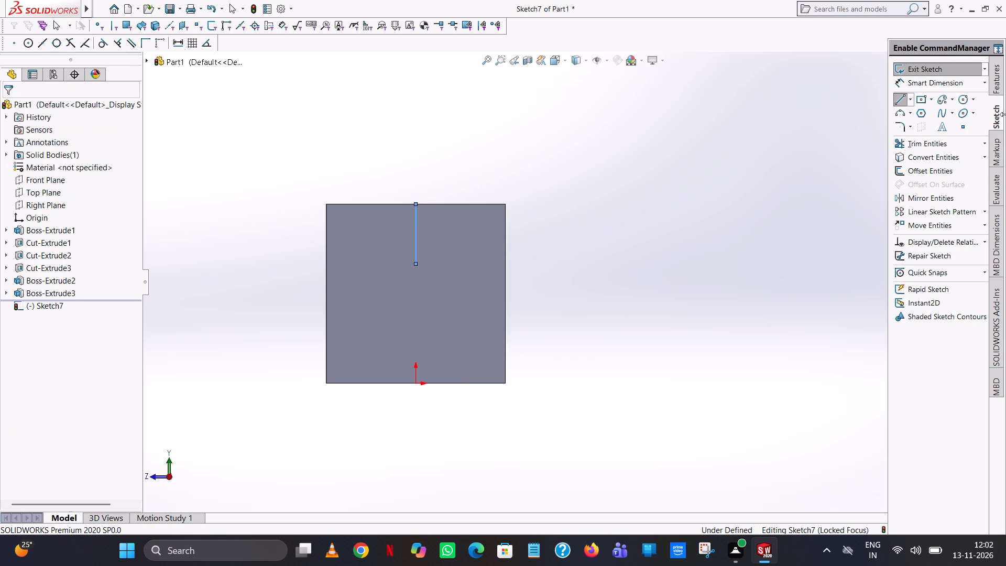
Sketch a circle of radius 9.5 mm centred on the vertical line's lower endpoint.
click(961, 101)
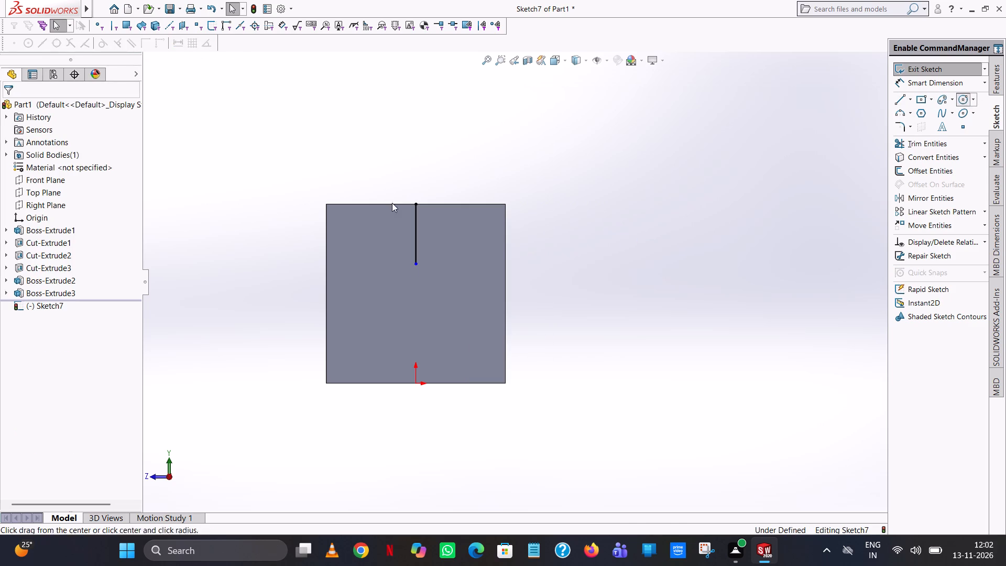
click(415, 266)
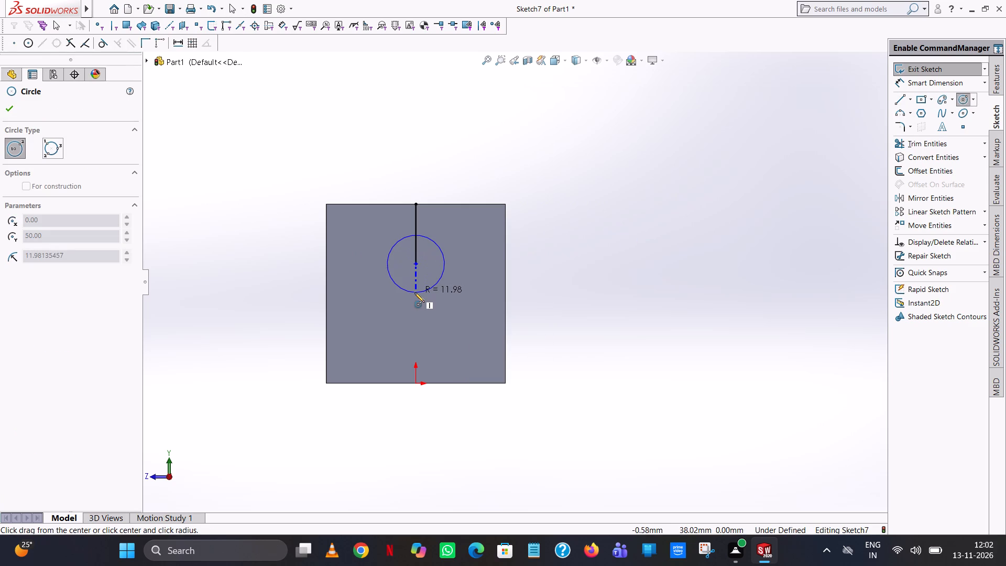
click(414, 292)
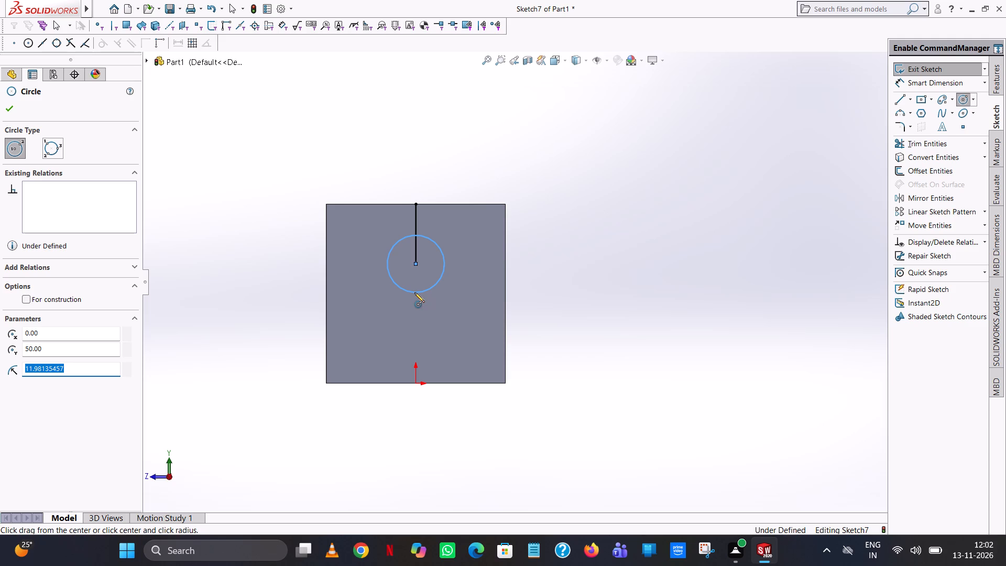
text(9.5)
key(Return)
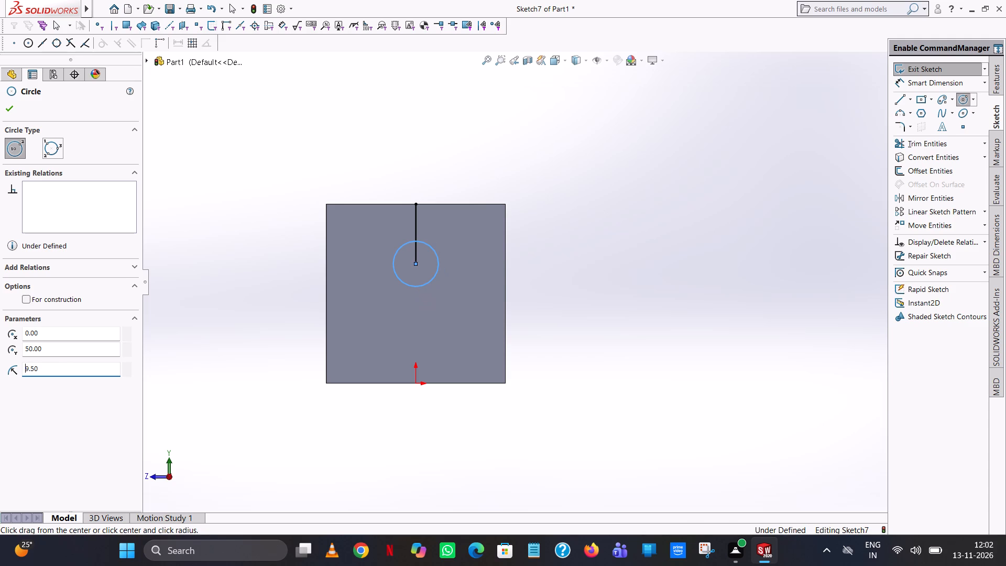
right_click(414, 292)
click(431, 303)
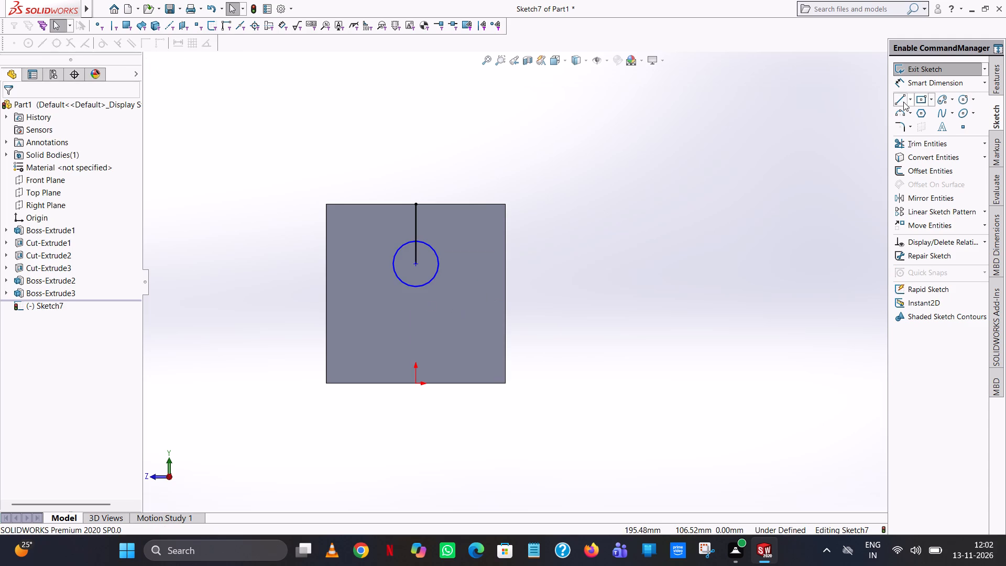
Draw vertical lines from both sides of the circle to the face's top edge and join their upper ends with a horizontal line.
click(898, 98)
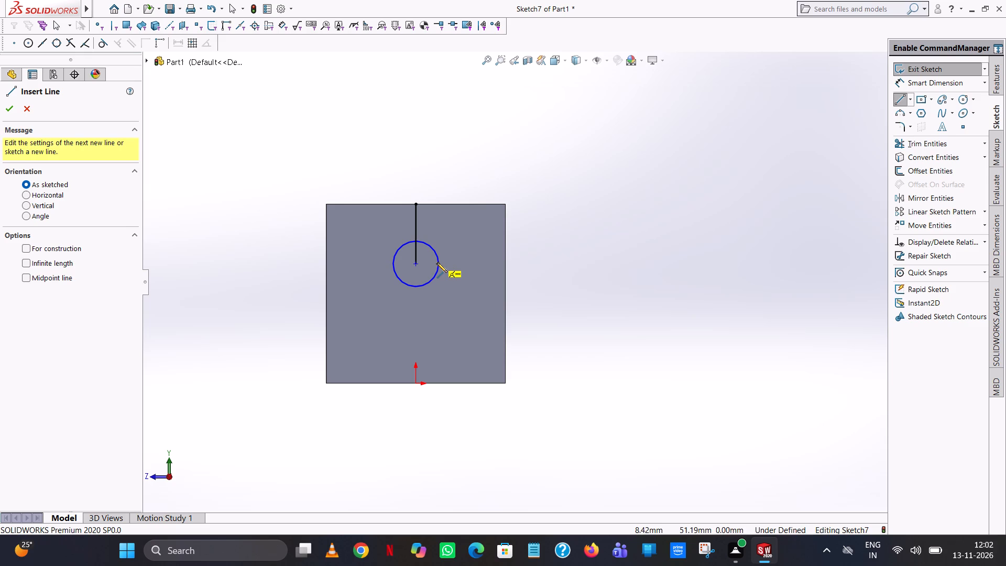
click(438, 265)
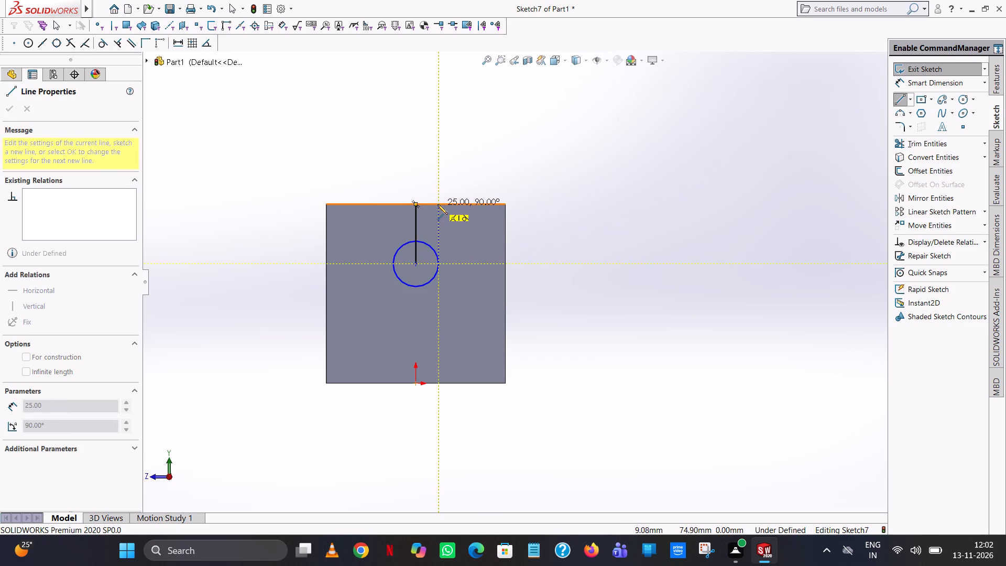
click(438, 204)
right_click(437, 204)
click(450, 211)
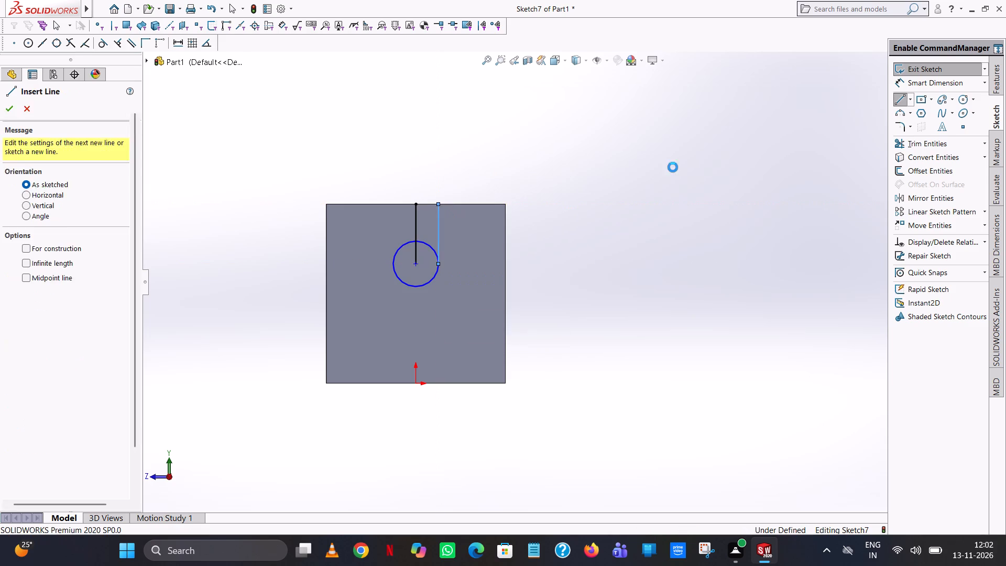
click(896, 101)
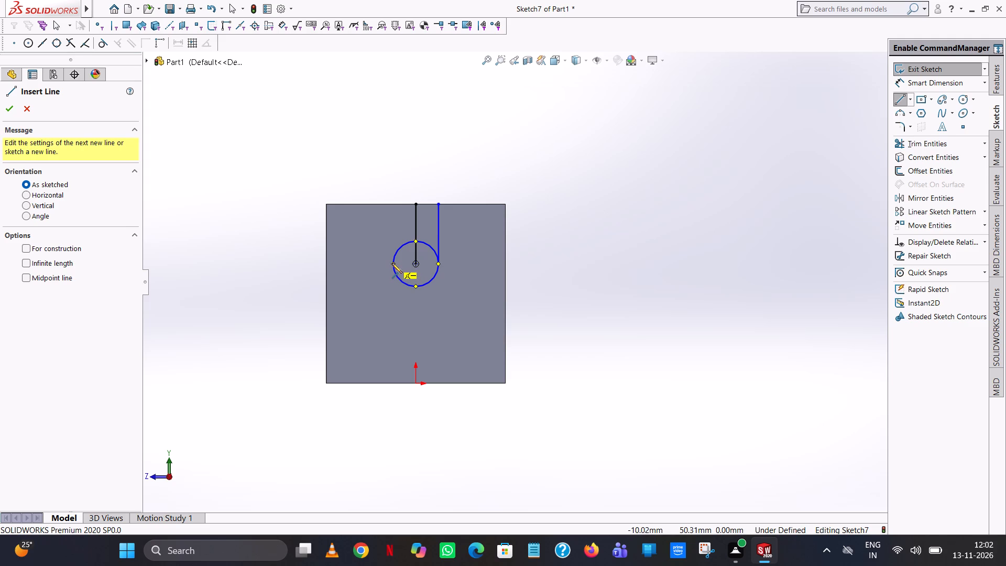
click(393, 265)
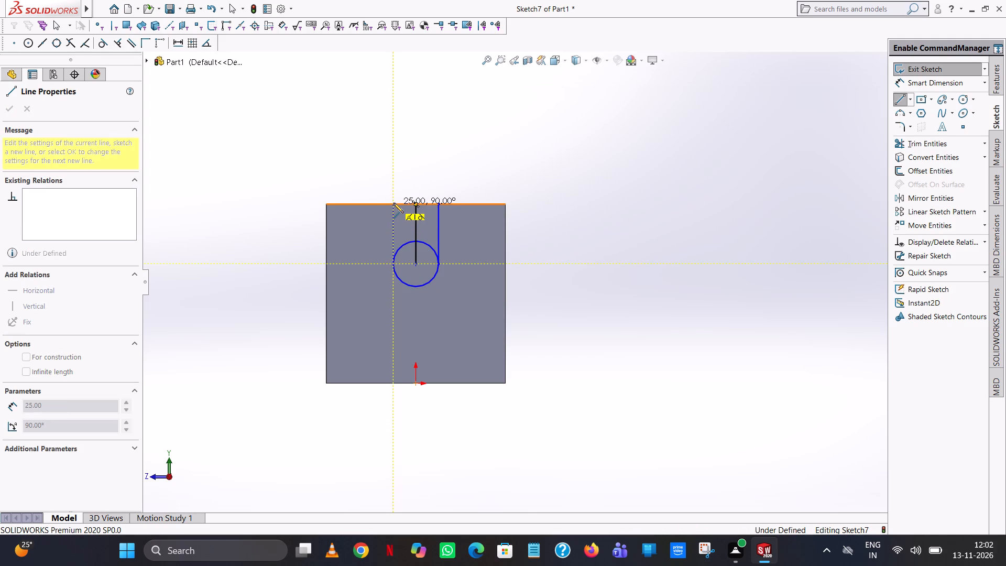
click(393, 203)
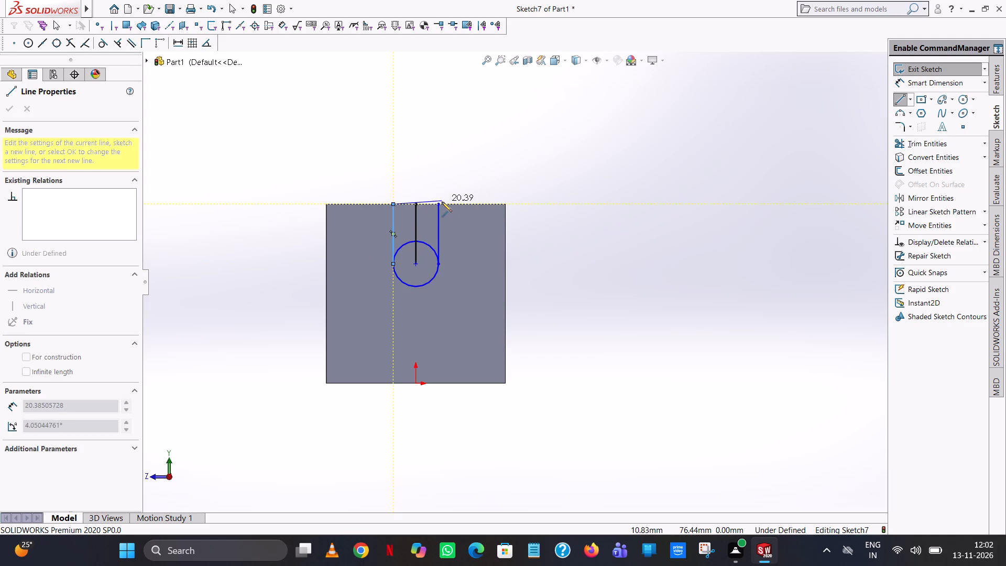
click(438, 203)
right_click(438, 203)
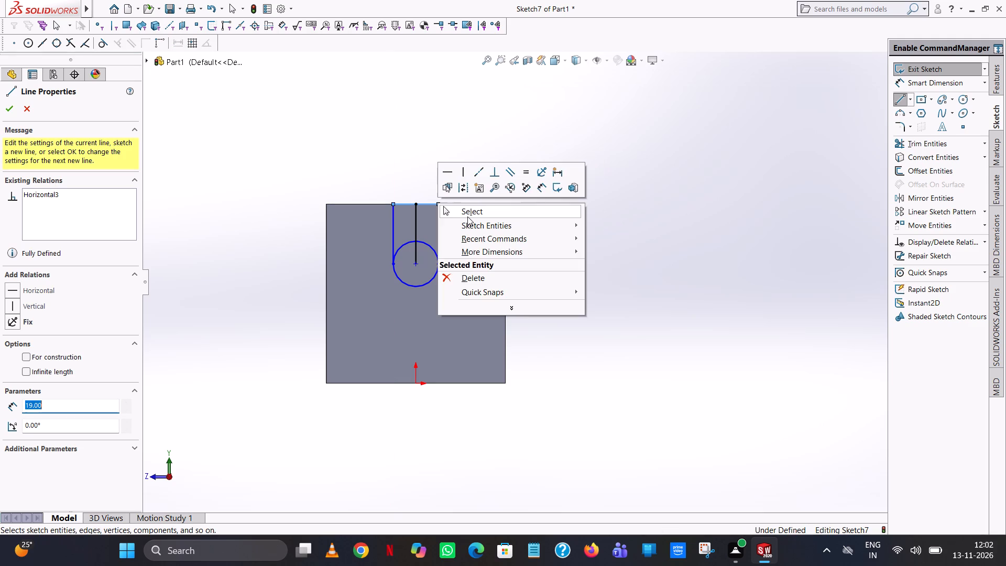
click(467, 216)
Trim away the centre line and the circle's upper arc to leave an open-top, round-bottomed slot profile.
click(920, 144)
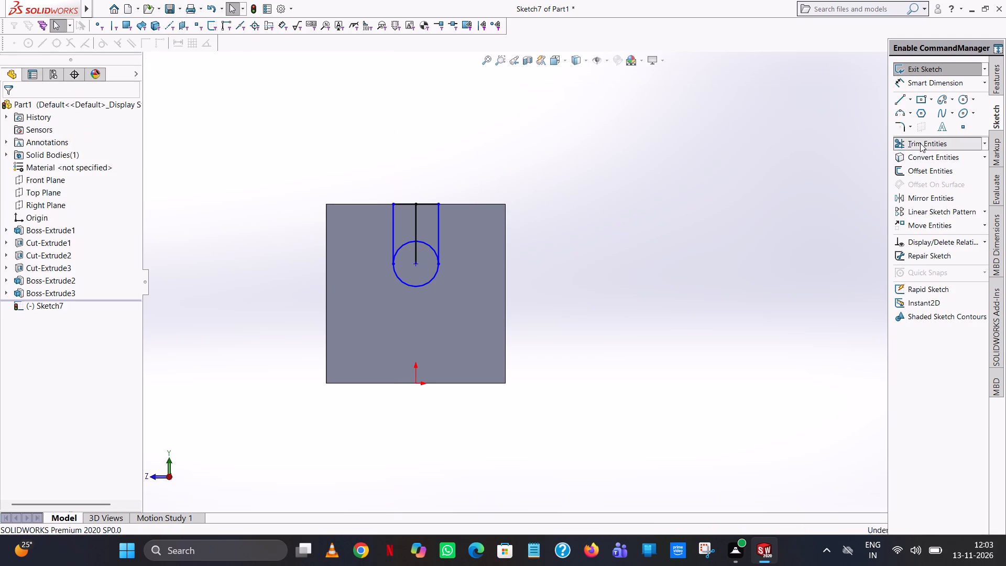
click(414, 217)
click(416, 238)
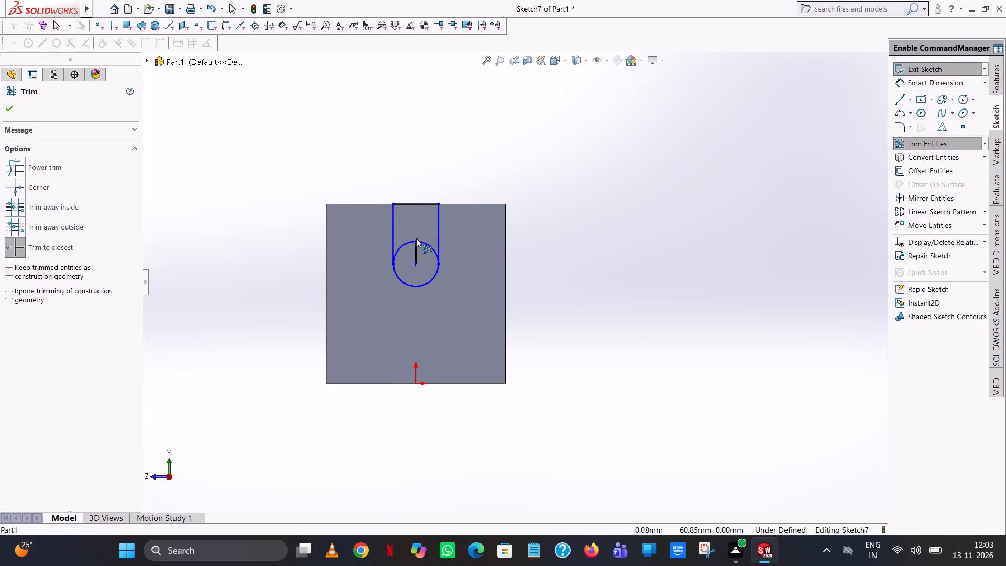
double_click(416, 241)
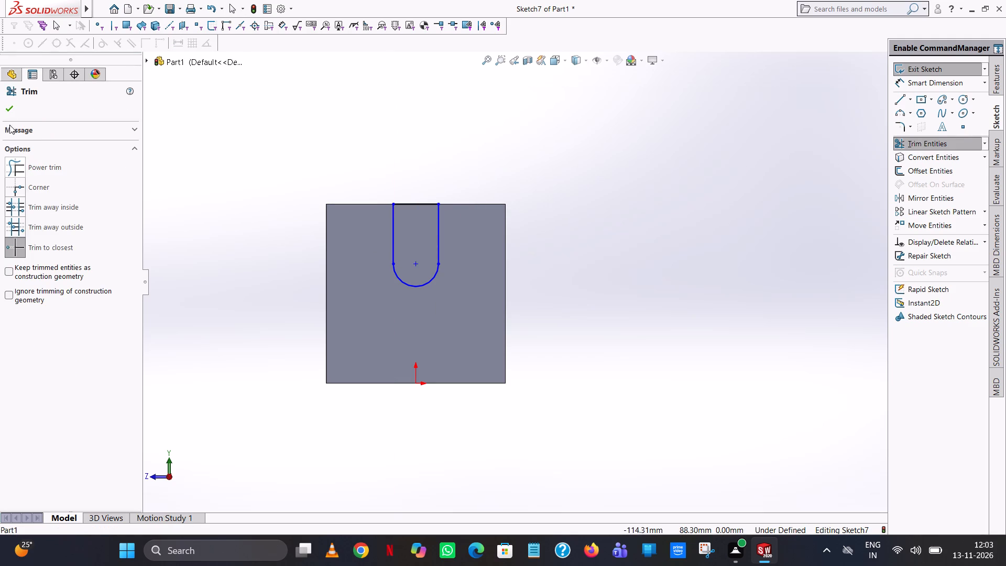
click(9, 115)
click(814, 143)
Add a 9.5 mm radius dimension to the slot profile's bottom arc.
click(933, 84)
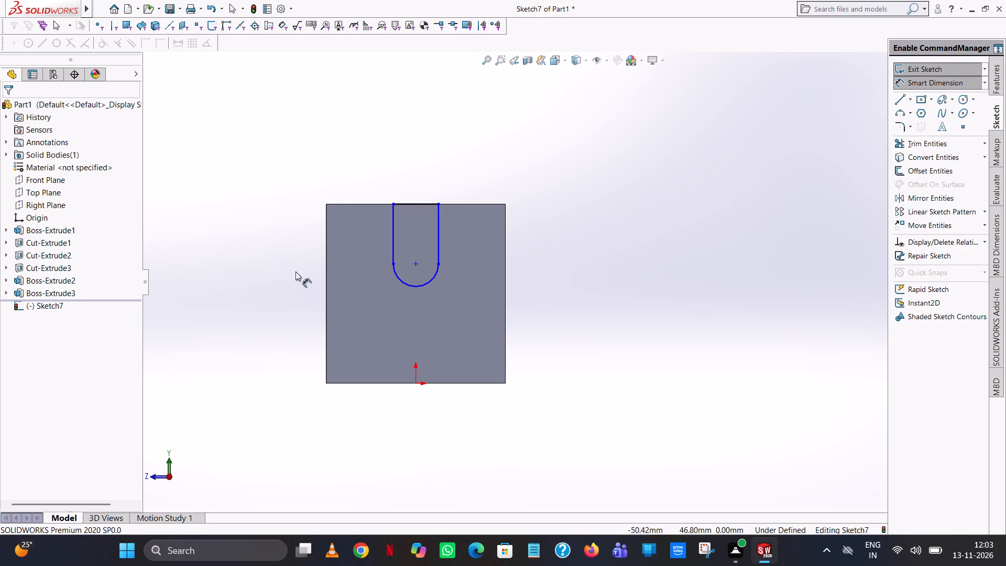
click(421, 287)
click(228, 373)
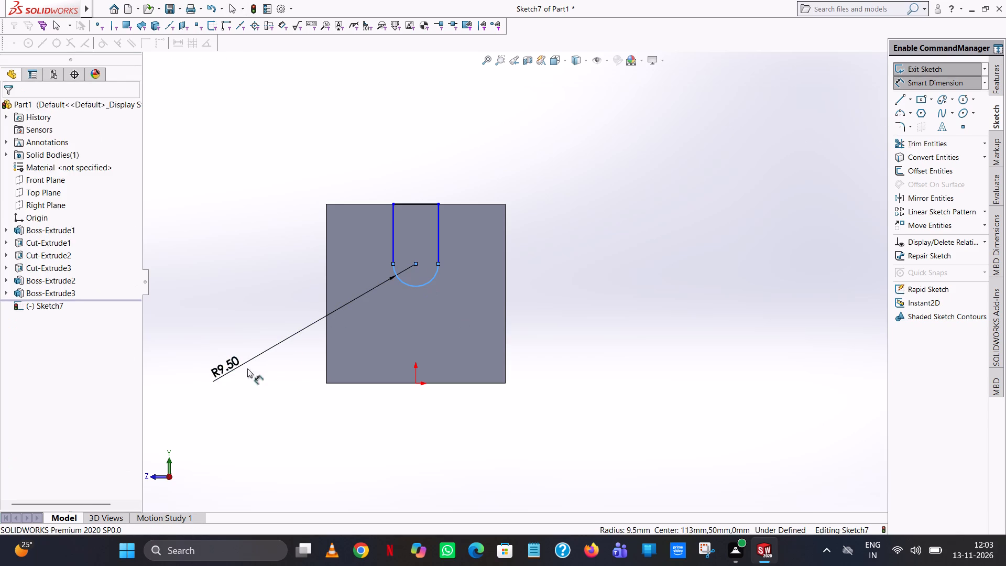
click(183, 351)
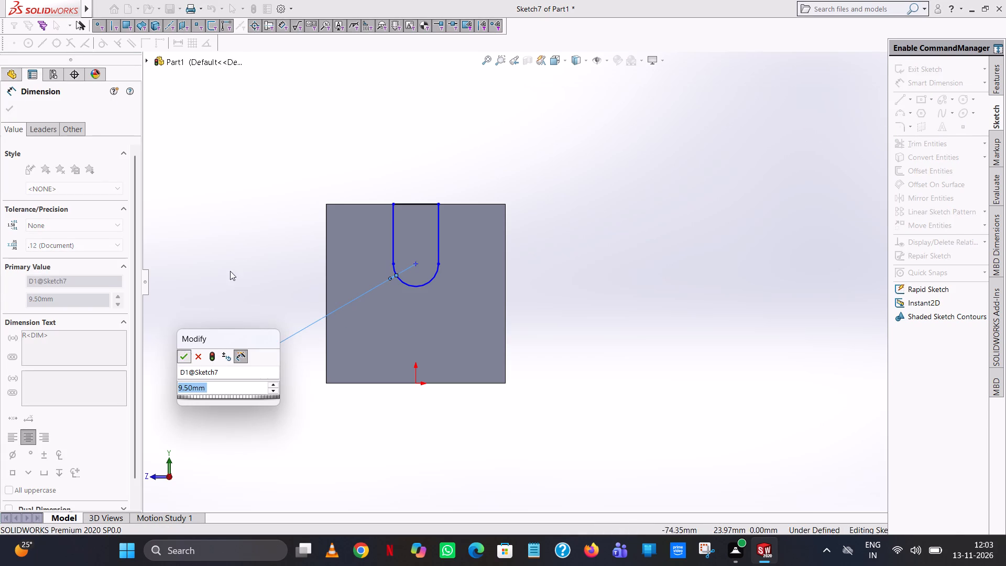
click(244, 249)
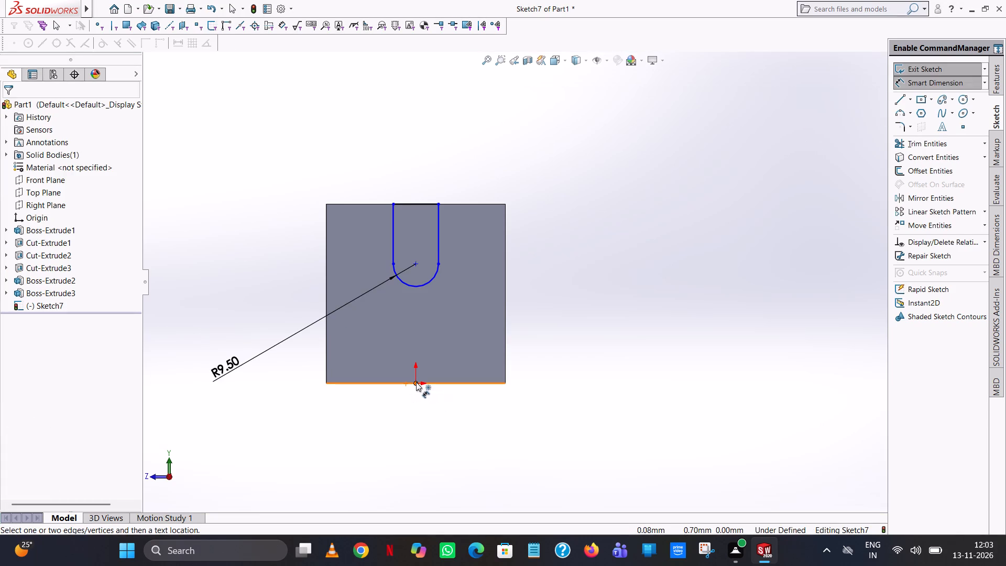
Add a 50 mm vertical dimension between the origin and the slot arc's centre.
click(416, 382)
click(414, 263)
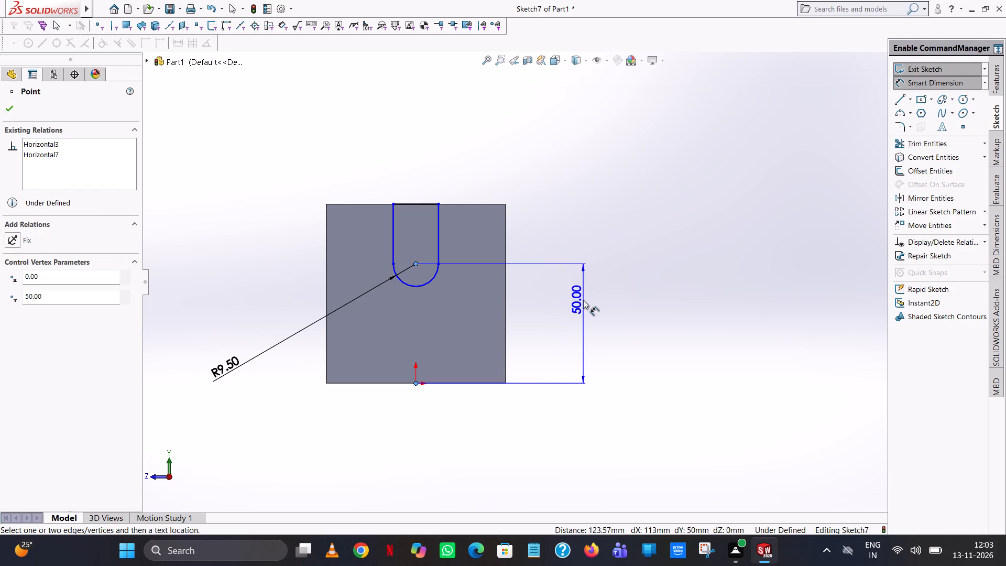
click(585, 300)
click(539, 282)
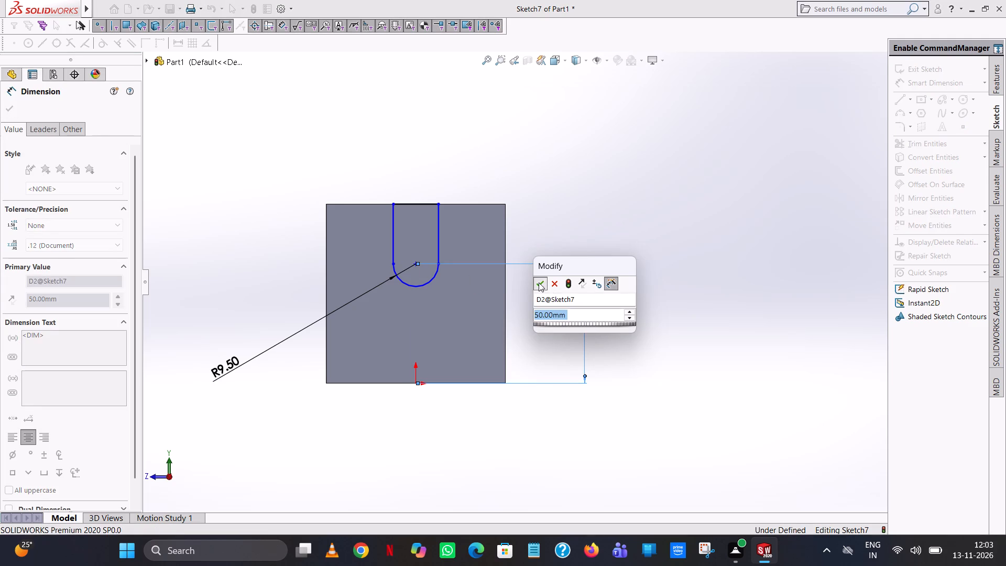
click(540, 202)
Add a 25 mm length dimension to one of the slot profile's straight vertical sides.
click(439, 228)
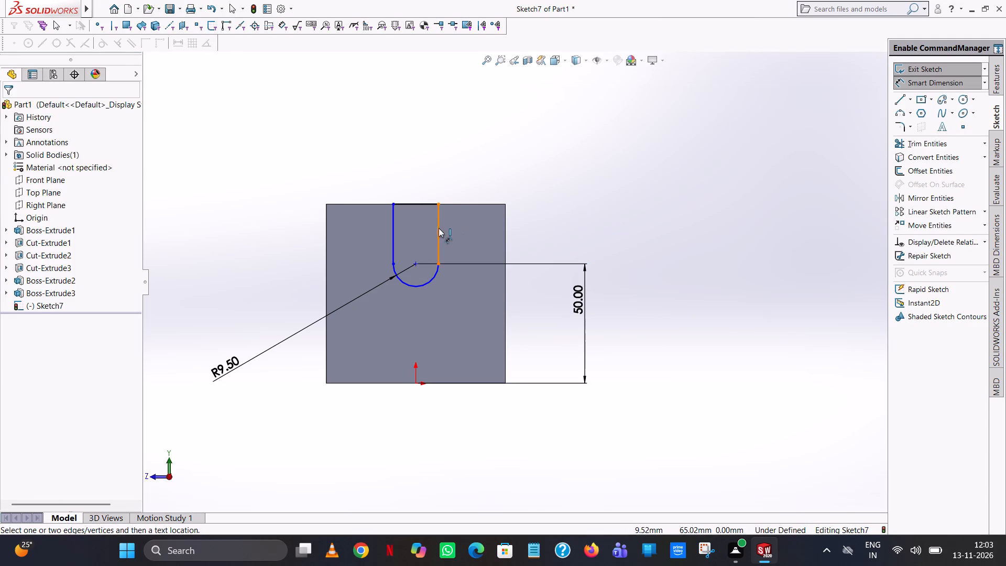
click(590, 231)
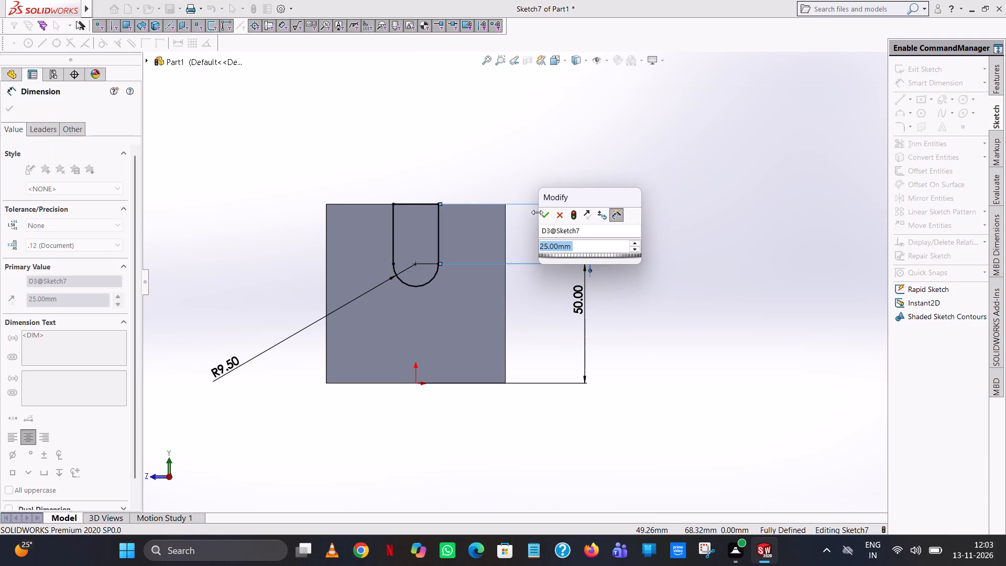
click(547, 216)
click(498, 144)
click(705, 136)
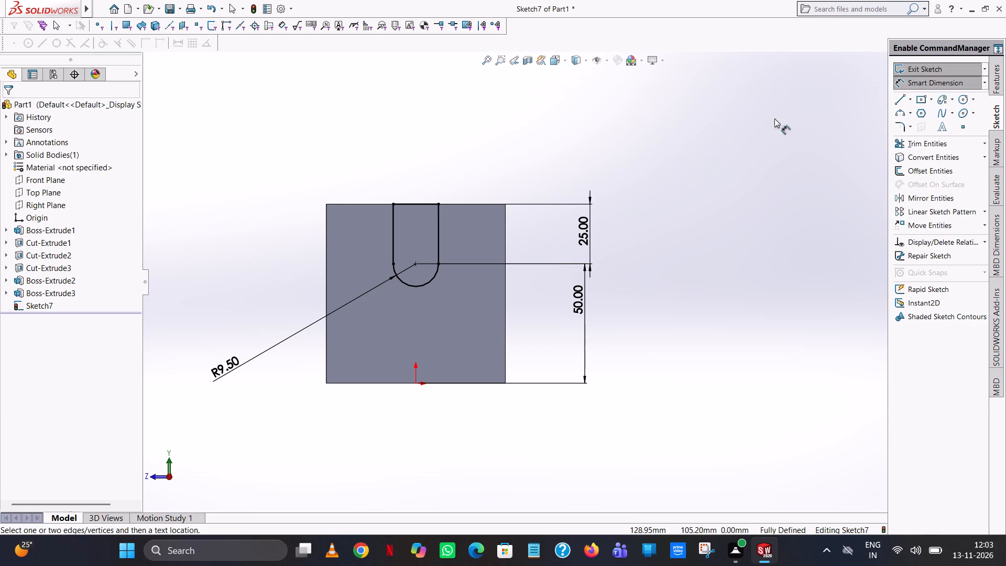
Cut-extrude the round-bottomed slot profile through the upright with a 47 mm blind depth.
click(996, 77)
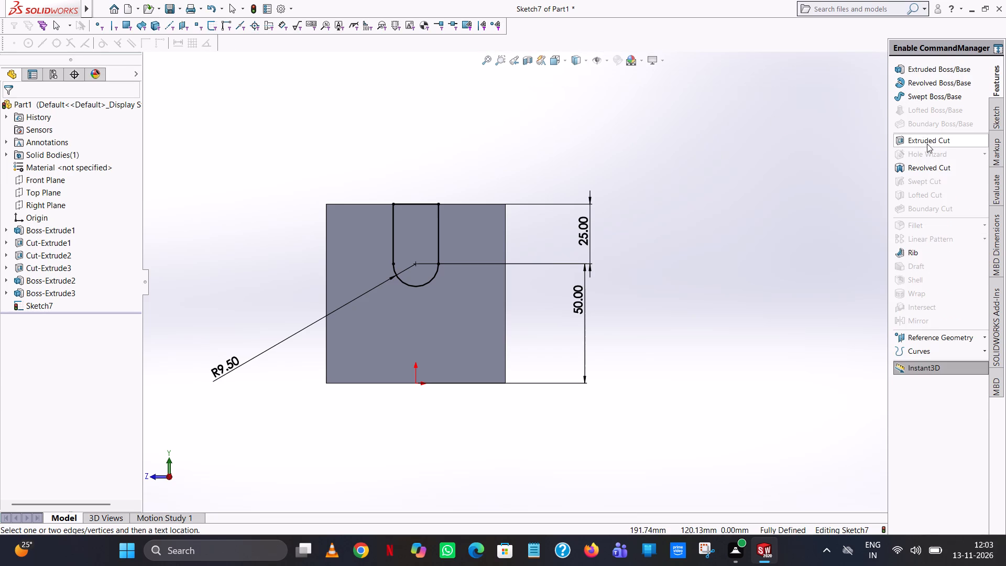
click(927, 144)
middle_drag(521, 148, 573, 232)
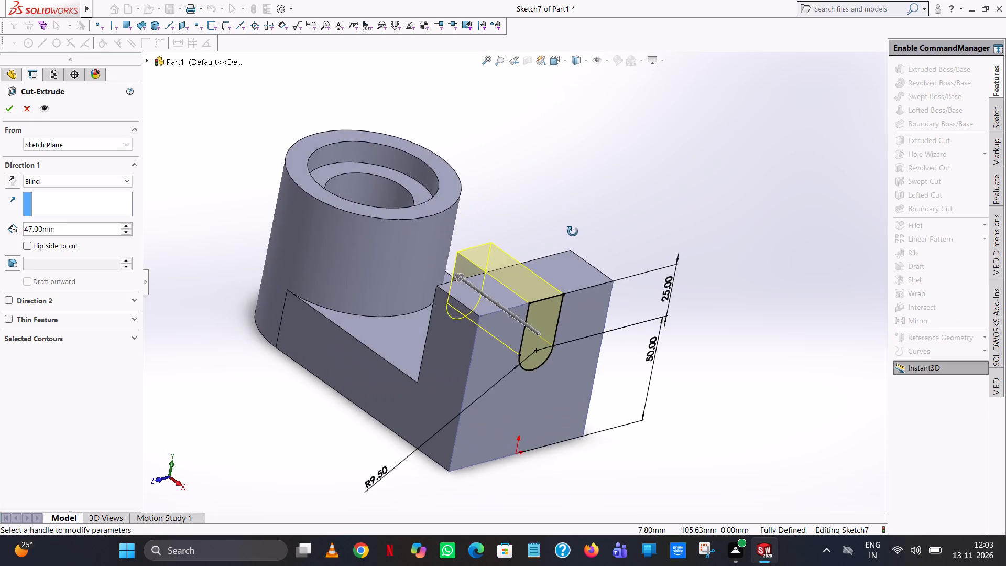
middle_drag(573, 232, 589, 312)
click(13, 111)
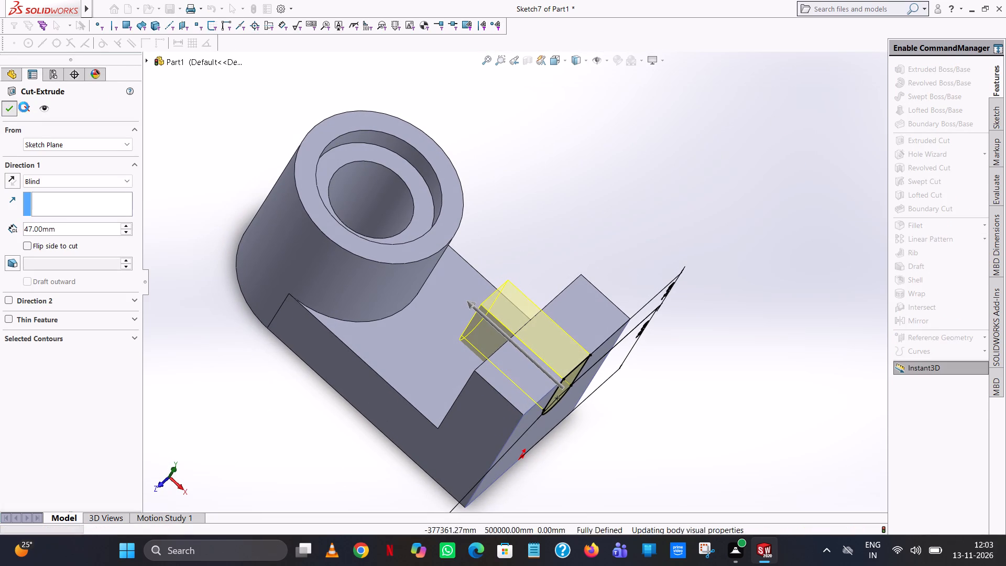
click(670, 199)
Add a 10 mm radius fillet along the curved edge where the round hub meets the side block's top face.
middle_drag(648, 205, 589, 102)
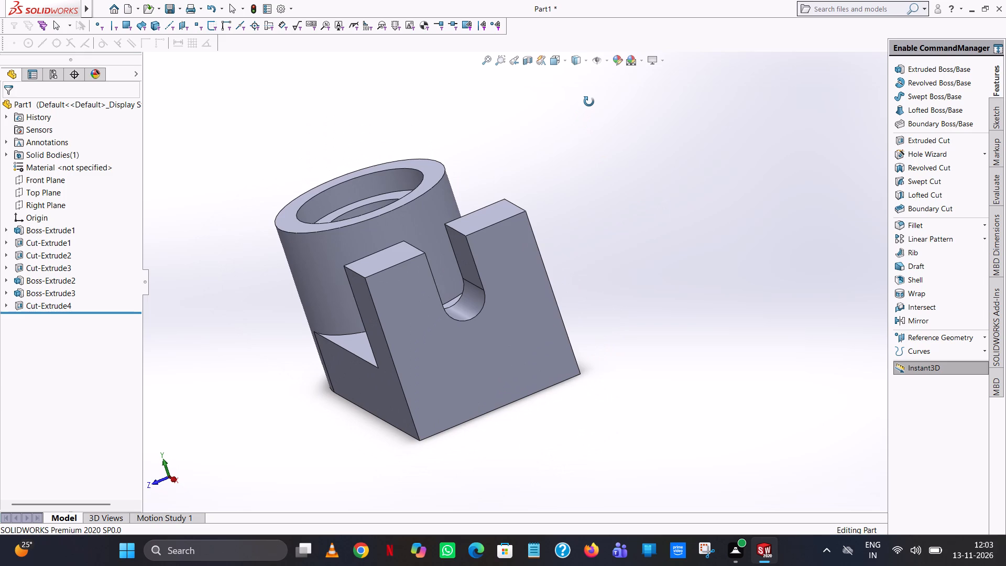
middle_drag(589, 102, 589, 102)
middle_drag(486, 250, 489, 251)
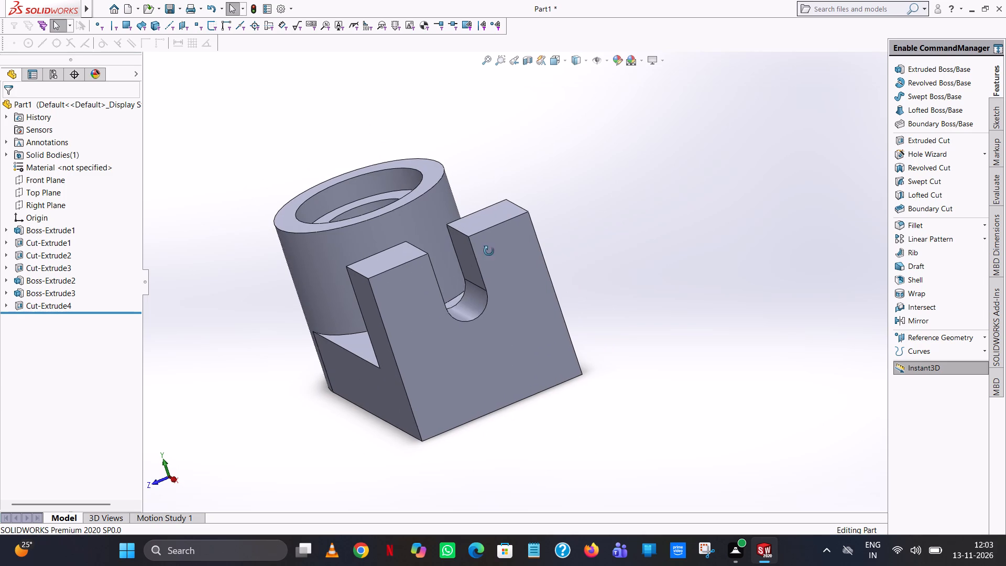
middle_drag(489, 251, 573, 244)
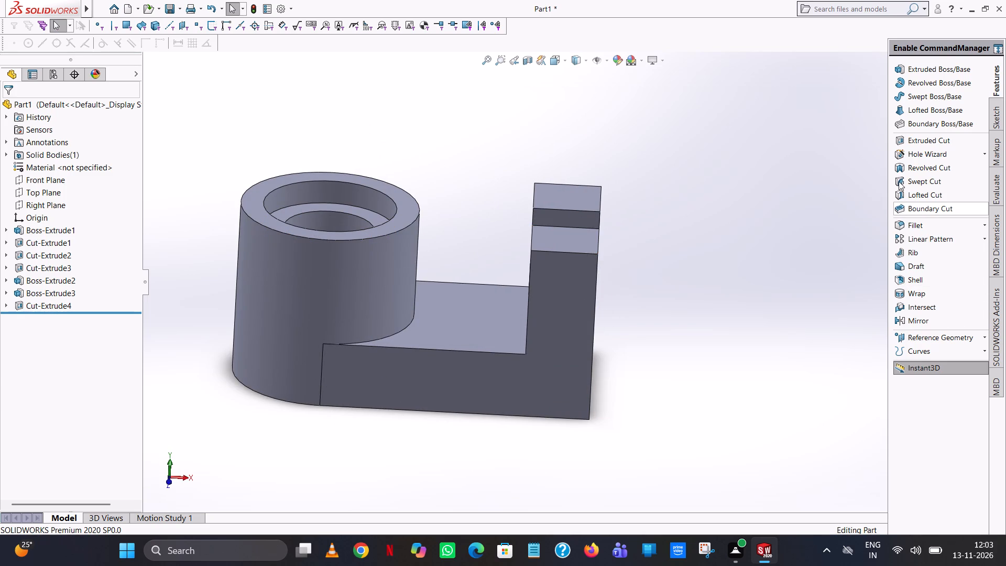
click(915, 224)
click(410, 326)
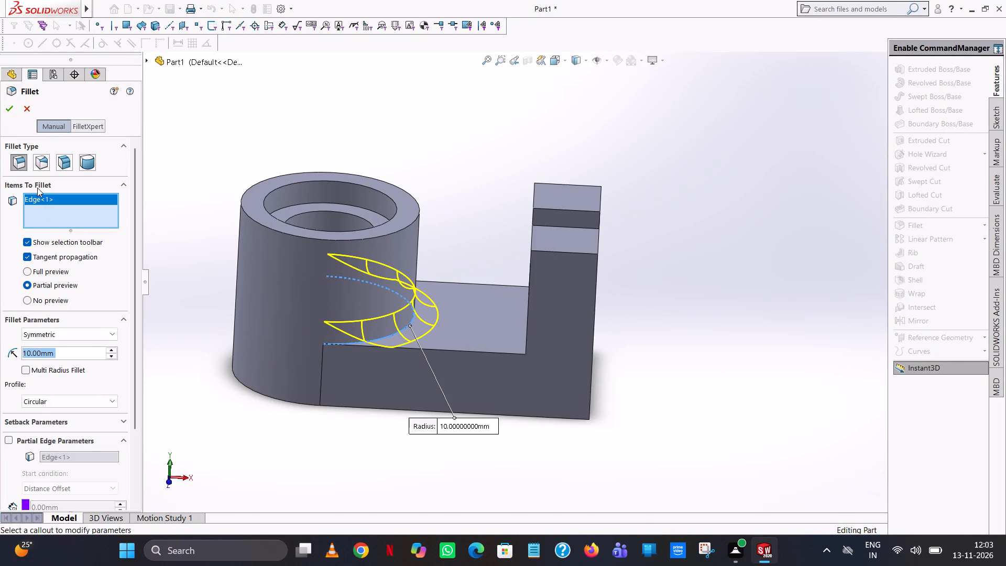
click(3, 105)
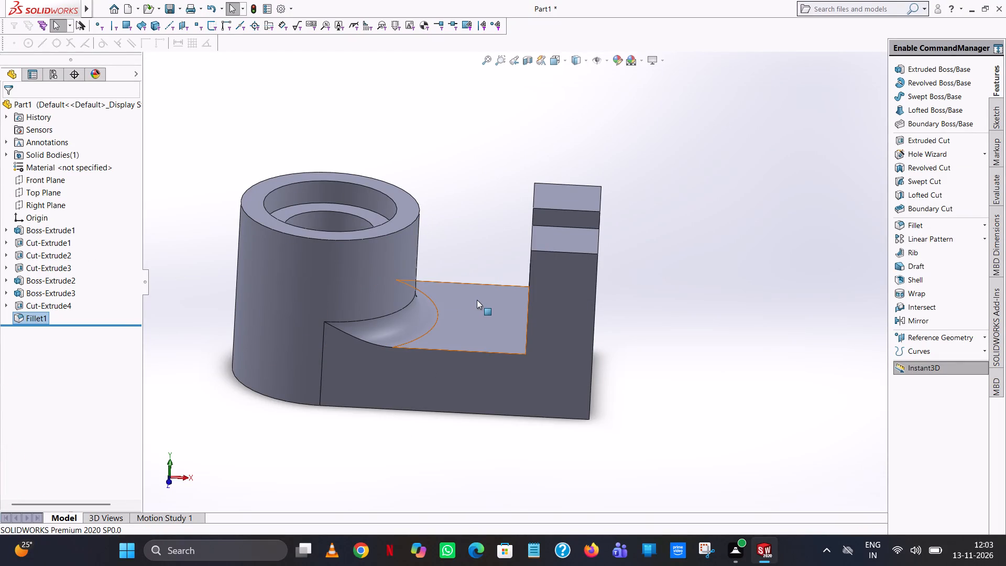
Add a 10 mm radius fillet along the inner edge between the side block's top face and the slotted upright.
click(926, 221)
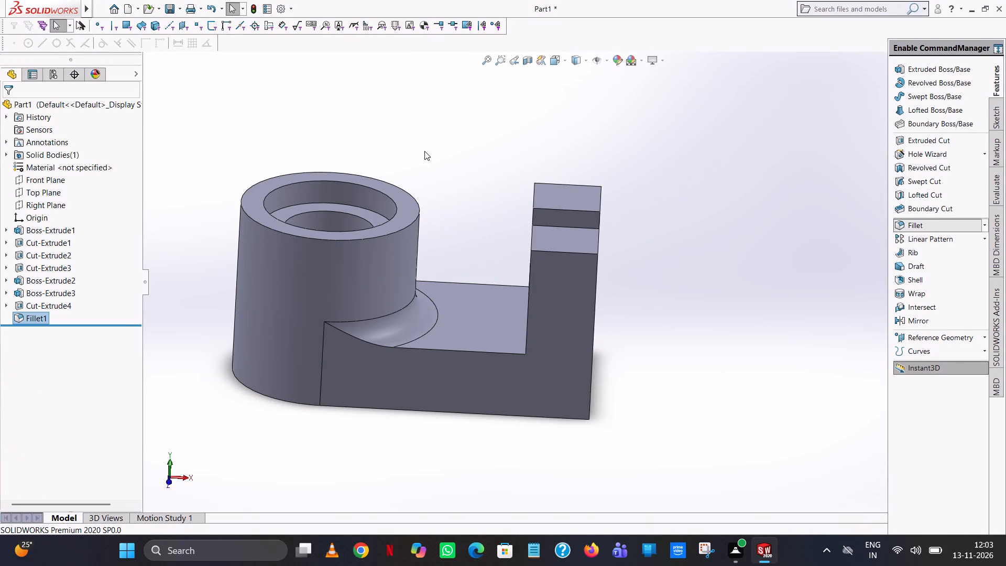
middle_drag(466, 183, 522, 190)
scroll(522, 190, up, 1)
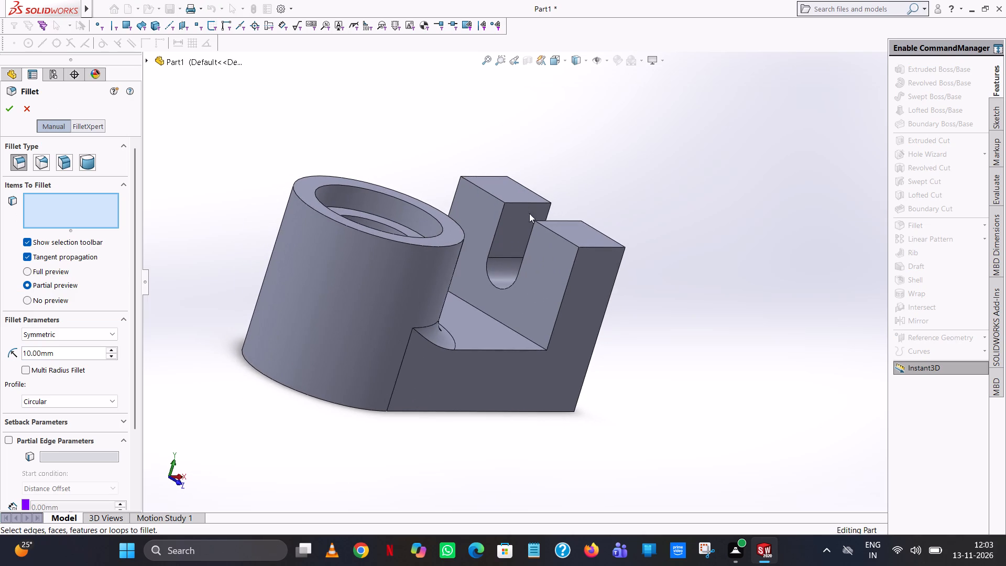
click(529, 325)
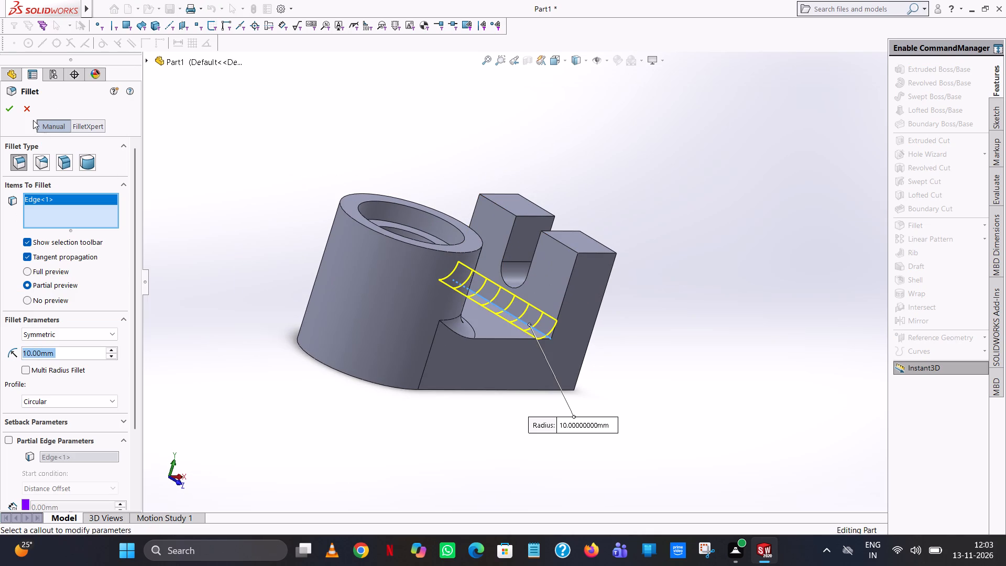
click(4, 110)
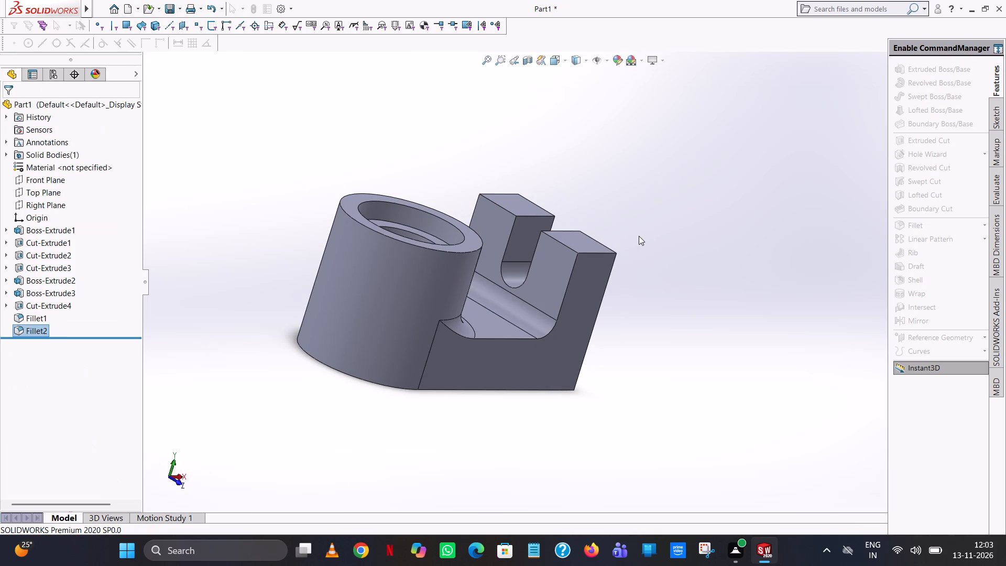
click(685, 206)
Start an extruded cut sketch on the hub's counterbore floor and view that face straight on.
middle_drag(653, 213, 604, 224)
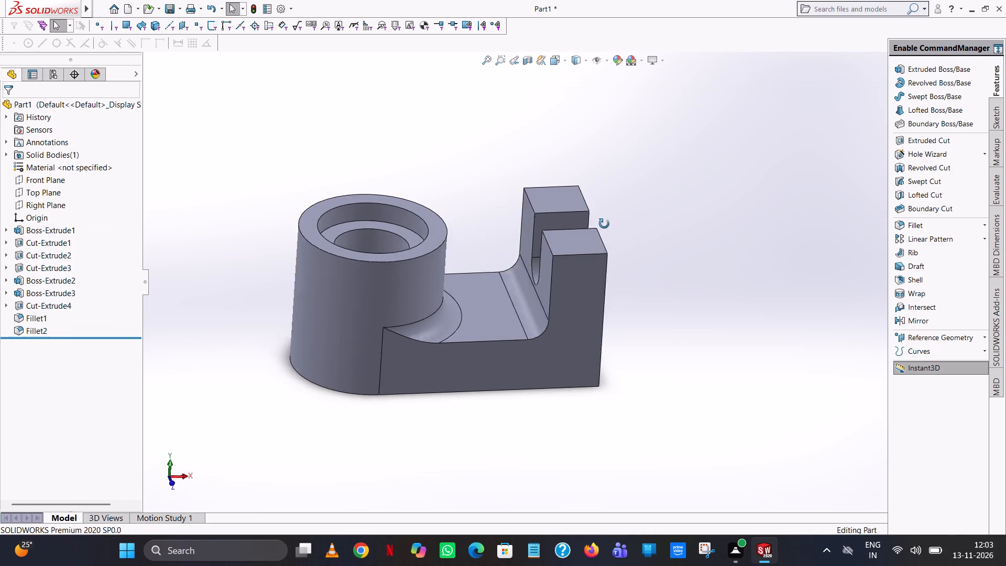
middle_drag(604, 224, 620, 358)
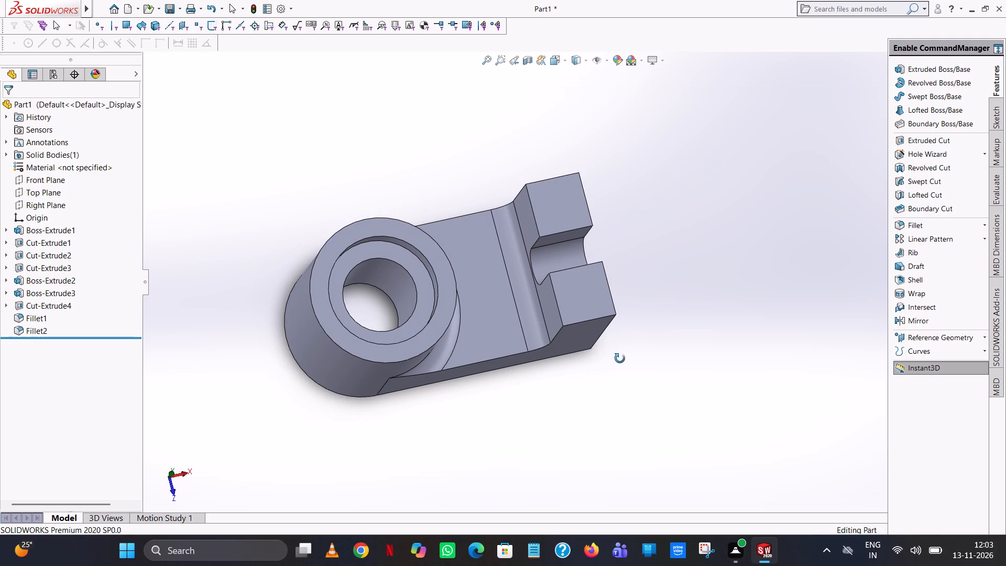
middle_drag(620, 358, 620, 365)
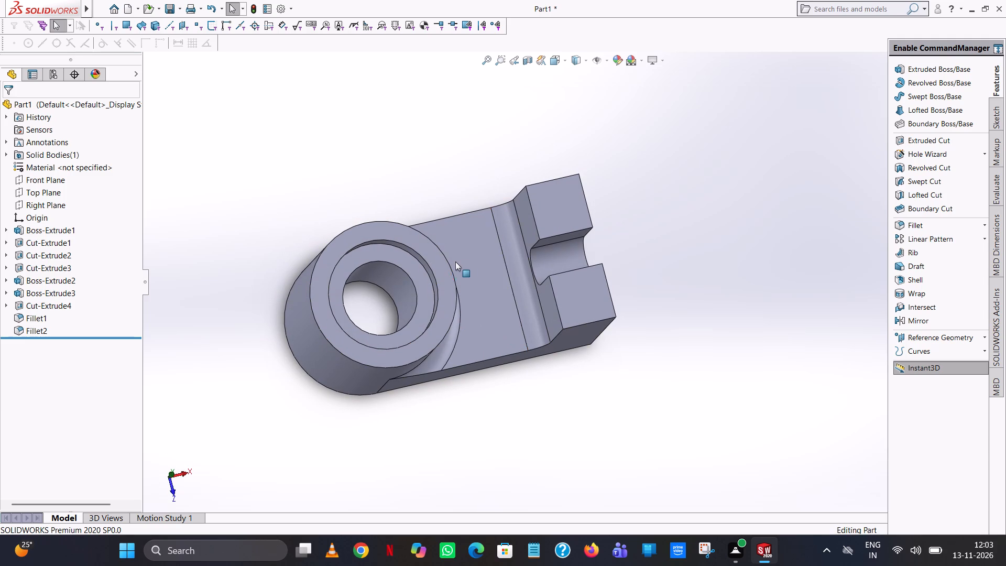
middle_drag(438, 256, 421, 295)
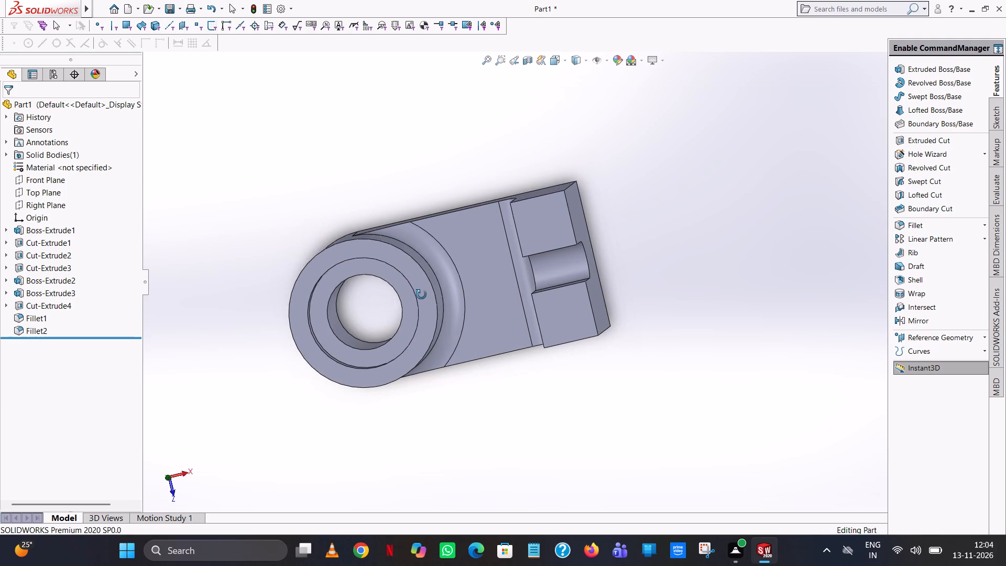
middle_drag(421, 295, 424, 287)
scroll(424, 287, down, 1)
click(943, 140)
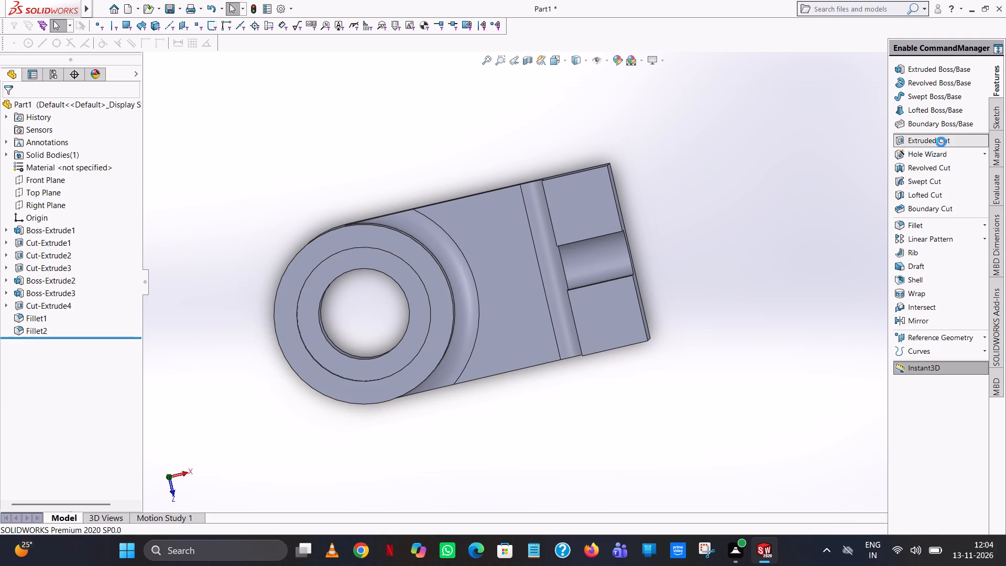
middle_drag(399, 275, 401, 200)
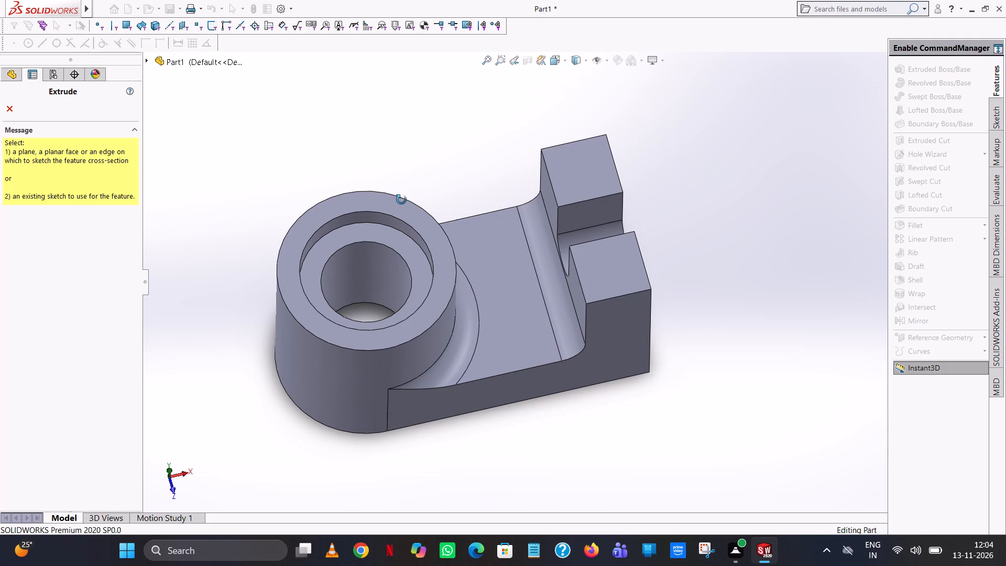
middle_drag(401, 200, 401, 217)
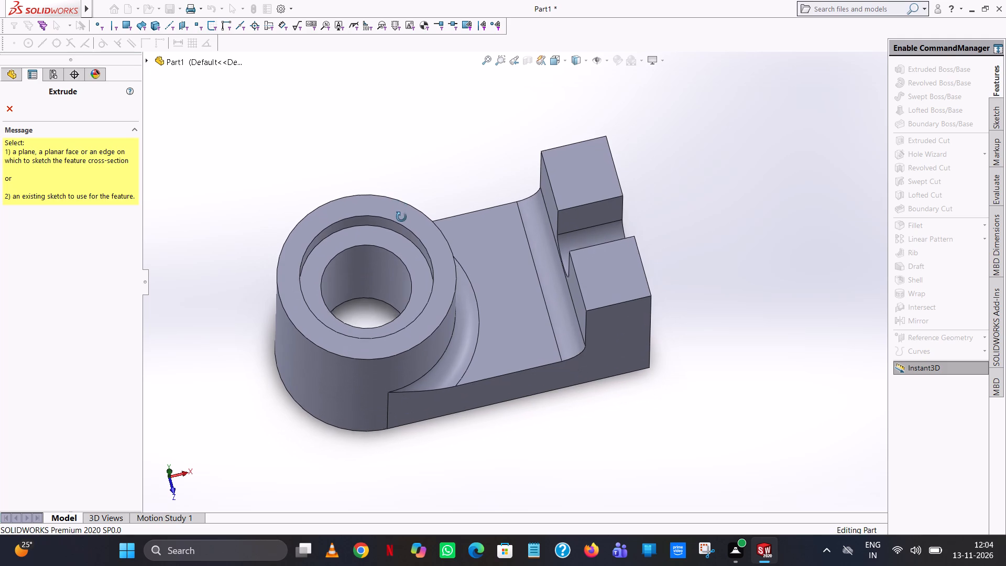
middle_drag(401, 217, 404, 270)
click(424, 302)
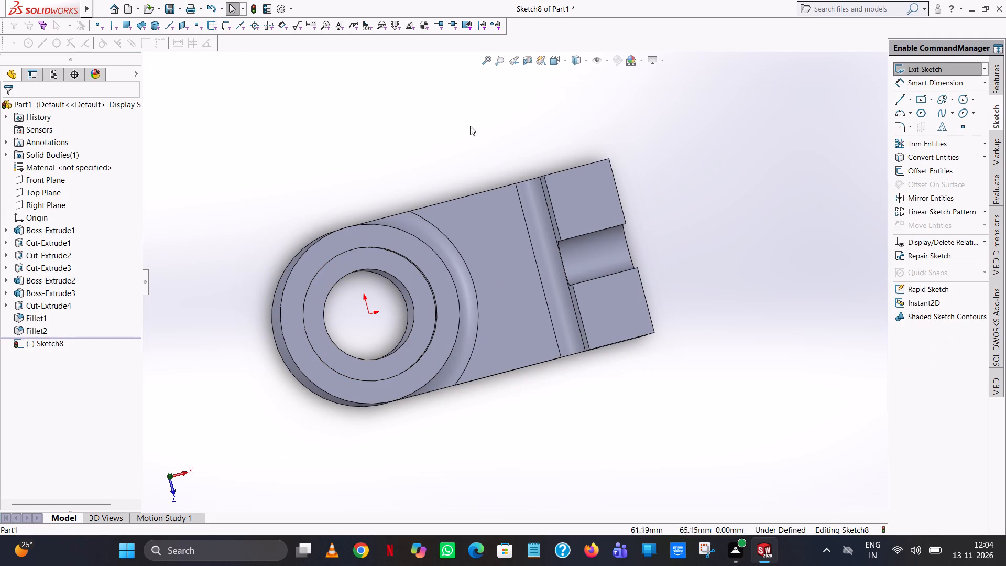
click(564, 65)
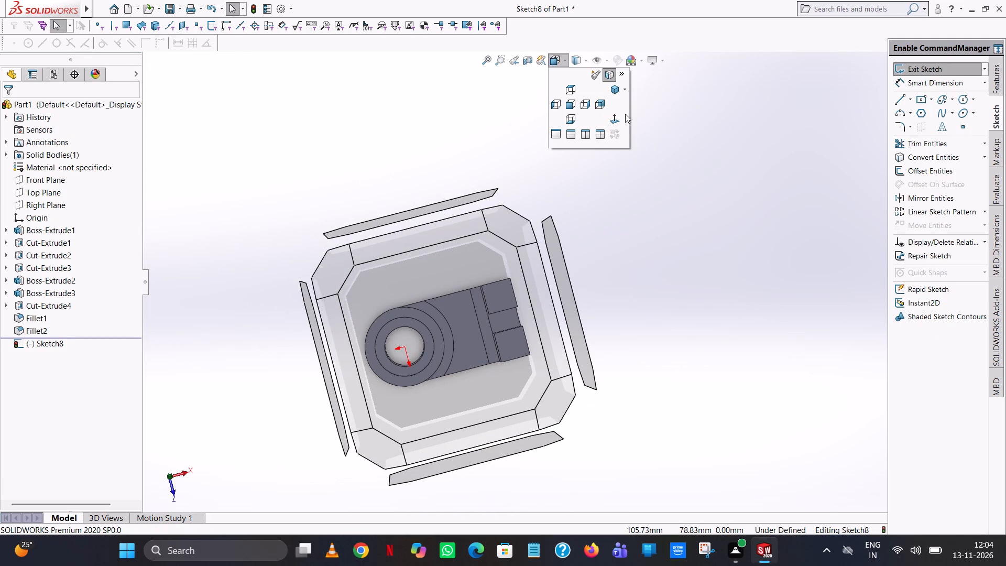
click(616, 121)
Sketch a 41 mm horizontal line from the bore's edge opposite the upright through the origin, past the bore's far edge.
scroll(506, 377, down, 2)
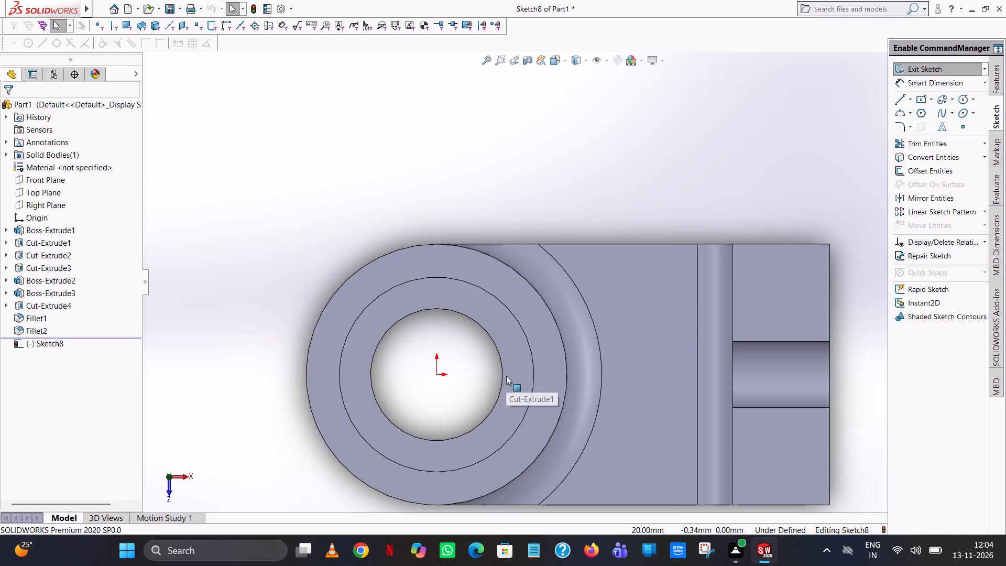
click(900, 102)
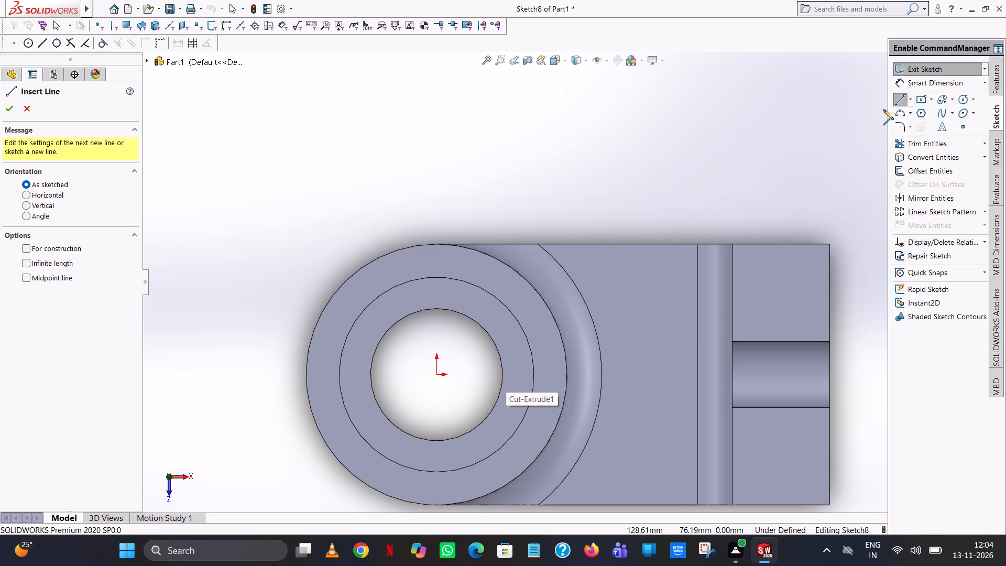
click(370, 375)
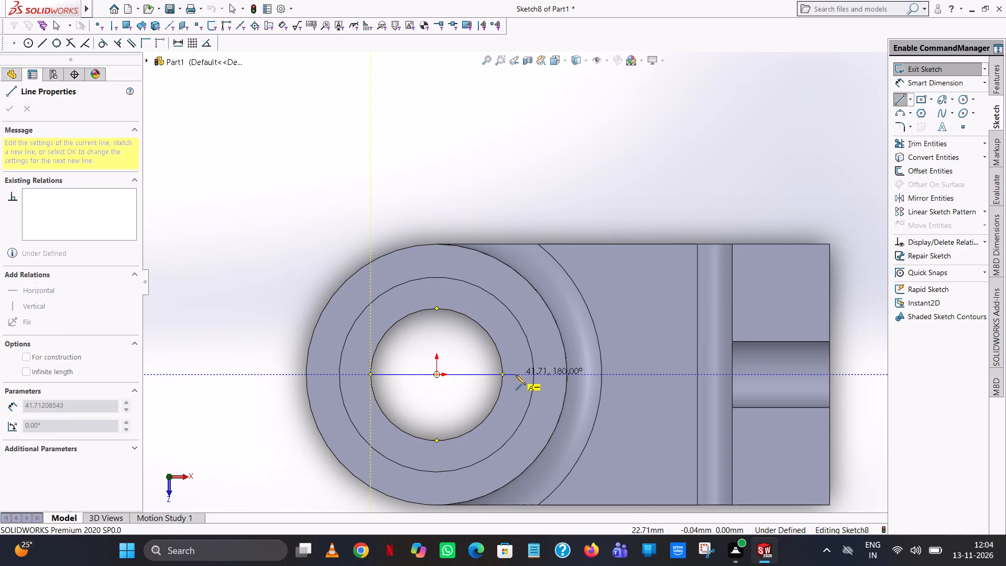
click(516, 375)
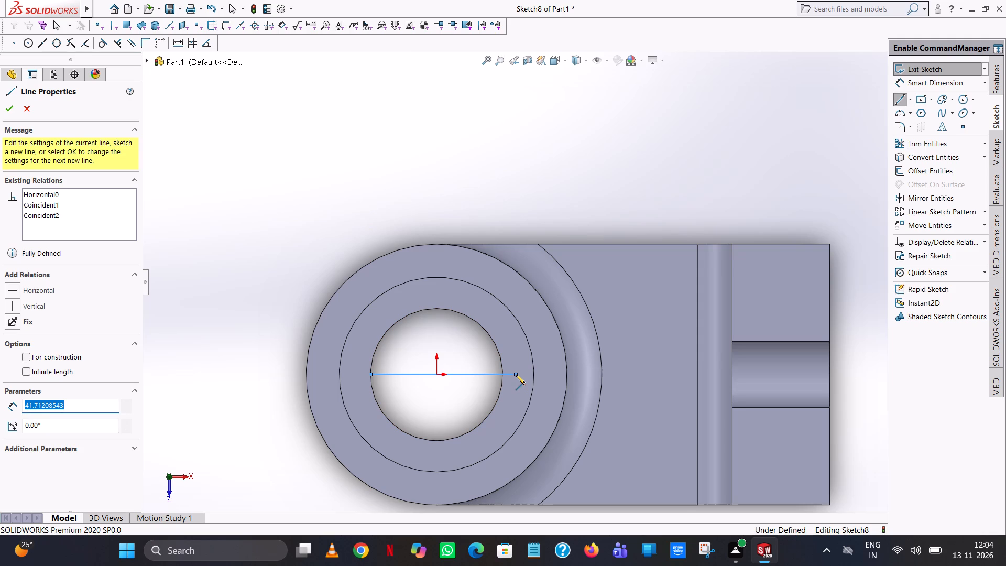
text(41)
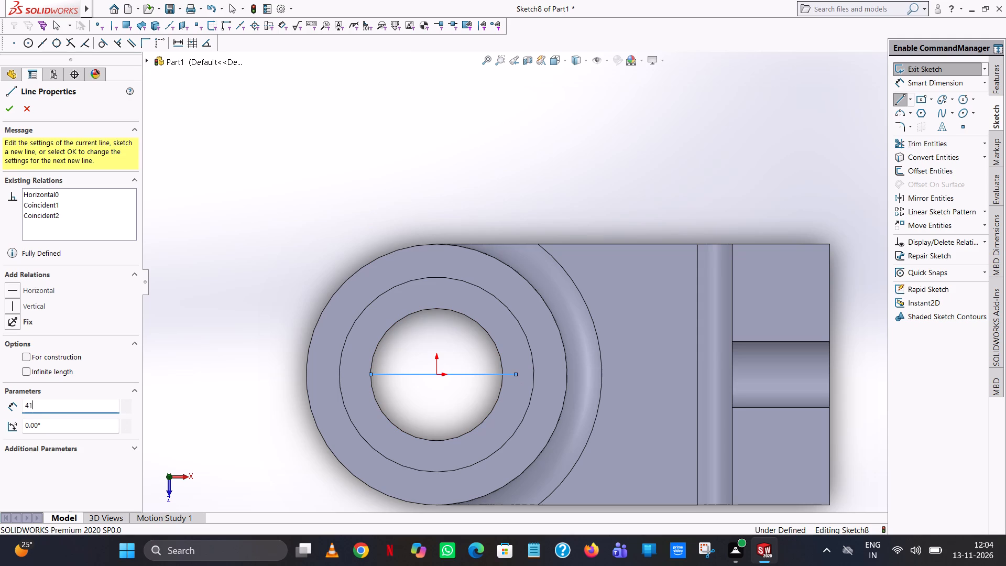
key(Return)
Draw a 5 mm vertical line upward from the end of the 41 mm line.
scroll(515, 375, down, 3)
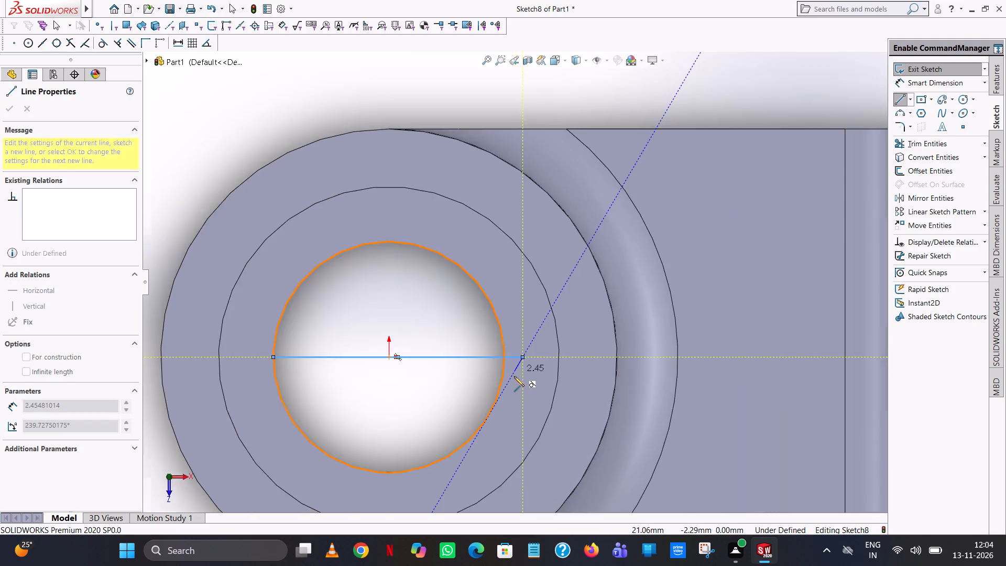
scroll(514, 376, down, 3)
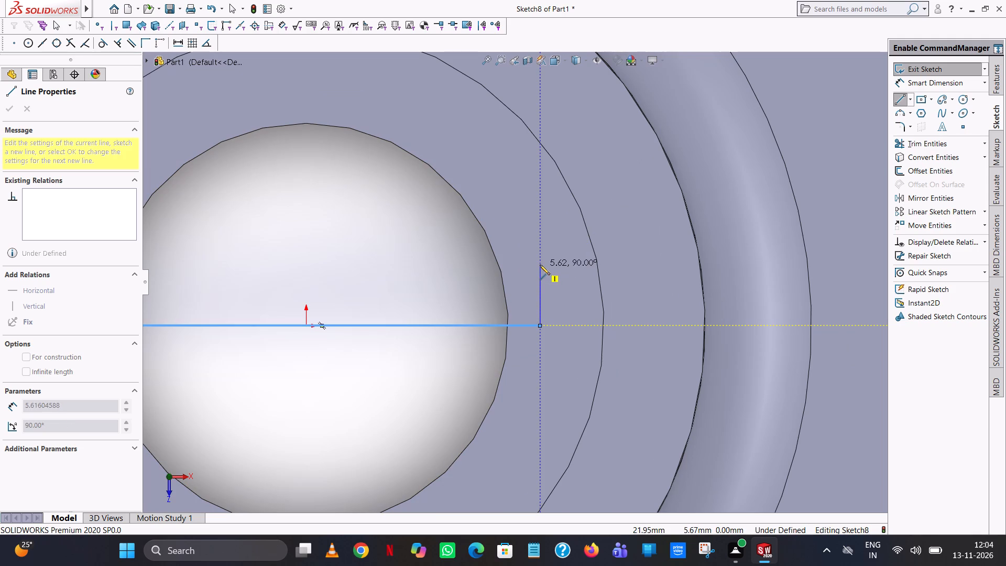
click(540, 263)
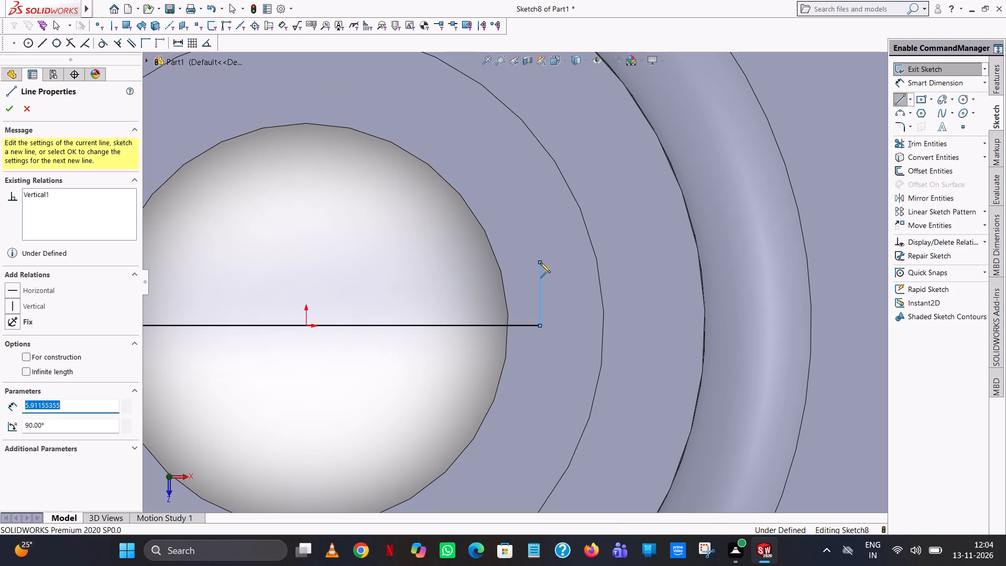
key(5)
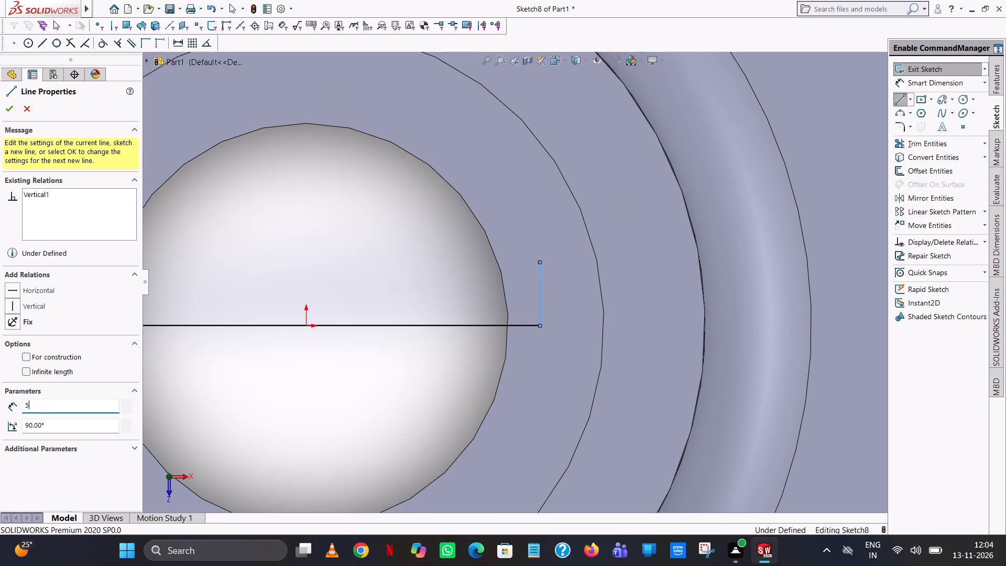
key(Return)
Complete the keyway rectangle with lines about 10 mm wide reaching into the bore and 10 mm high, closing at the 41 mm line's end.
click(432, 271)
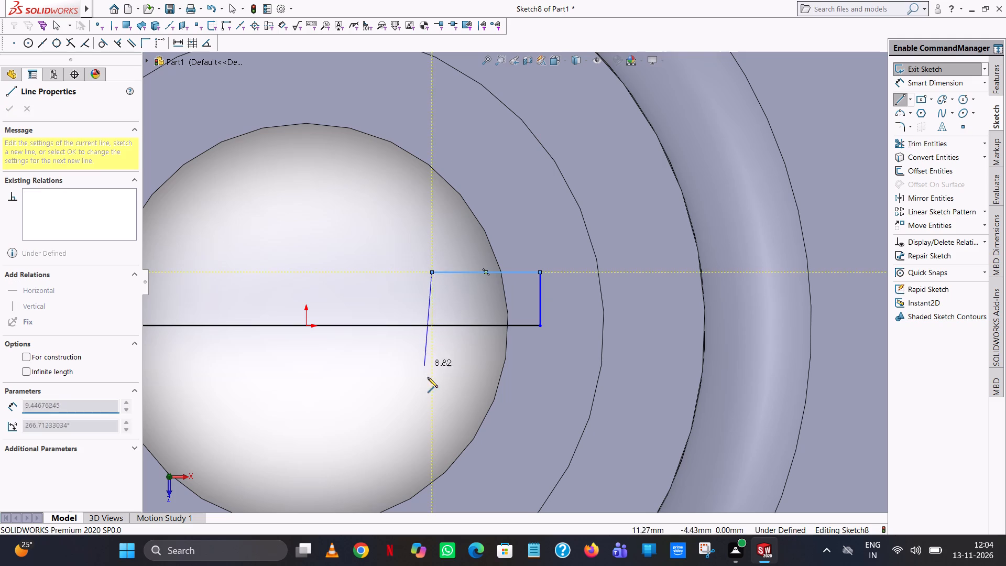
click(431, 394)
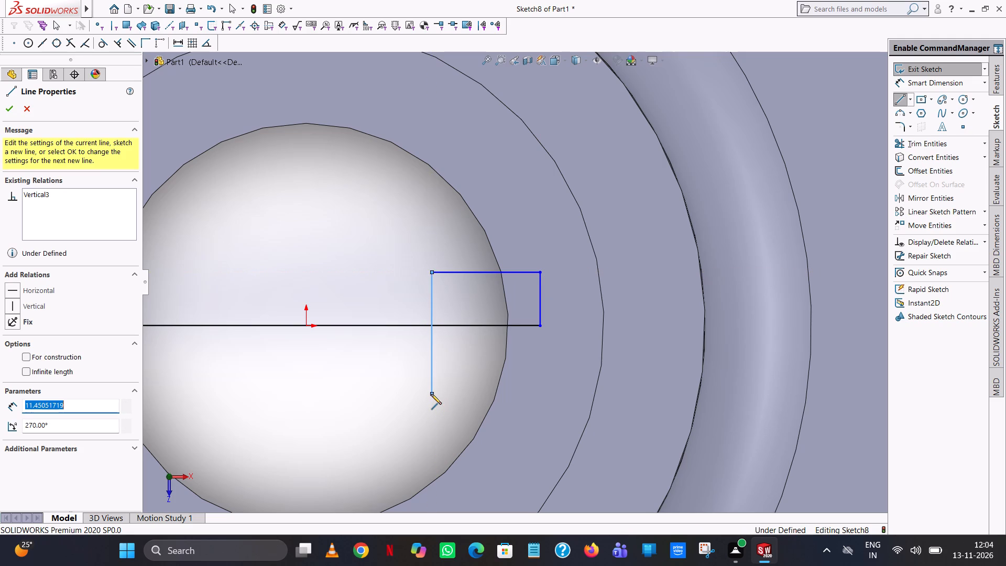
text(10)
key(Return)
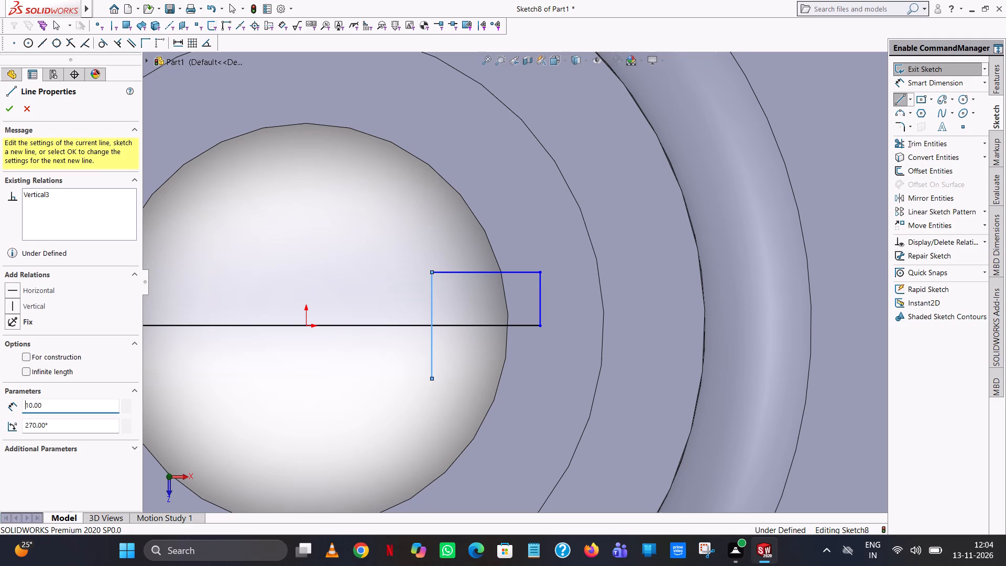
click(539, 379)
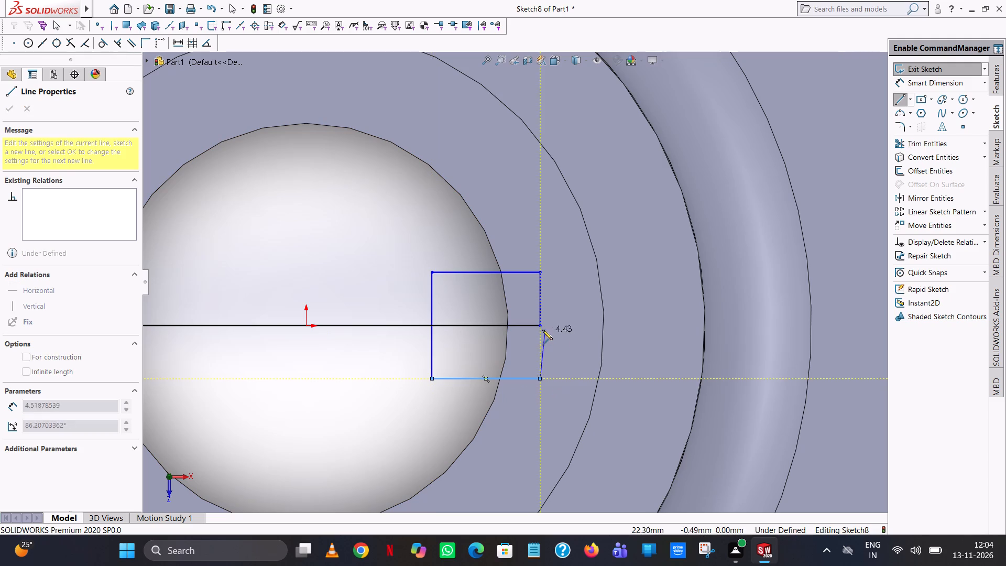
click(541, 325)
right_click(541, 325)
click(565, 336)
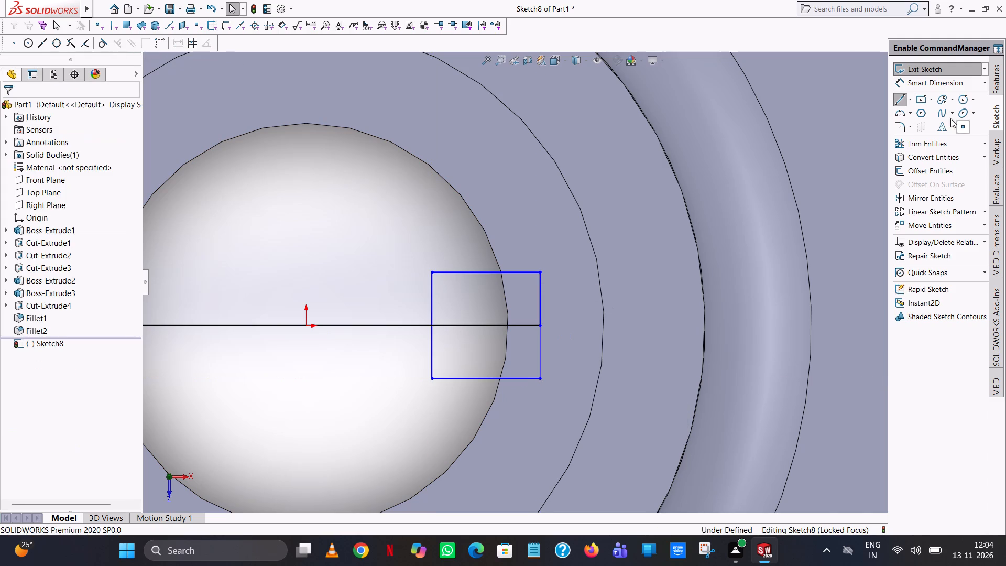
Trim away the horizontal 41 mm line both inside and outside the keyway rectangle.
click(916, 145)
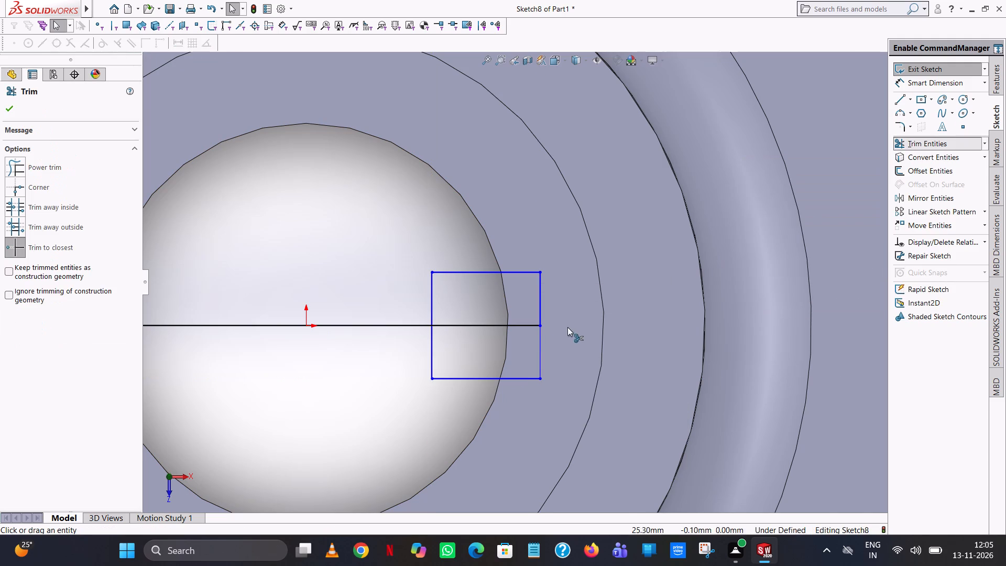
click(469, 327)
click(390, 326)
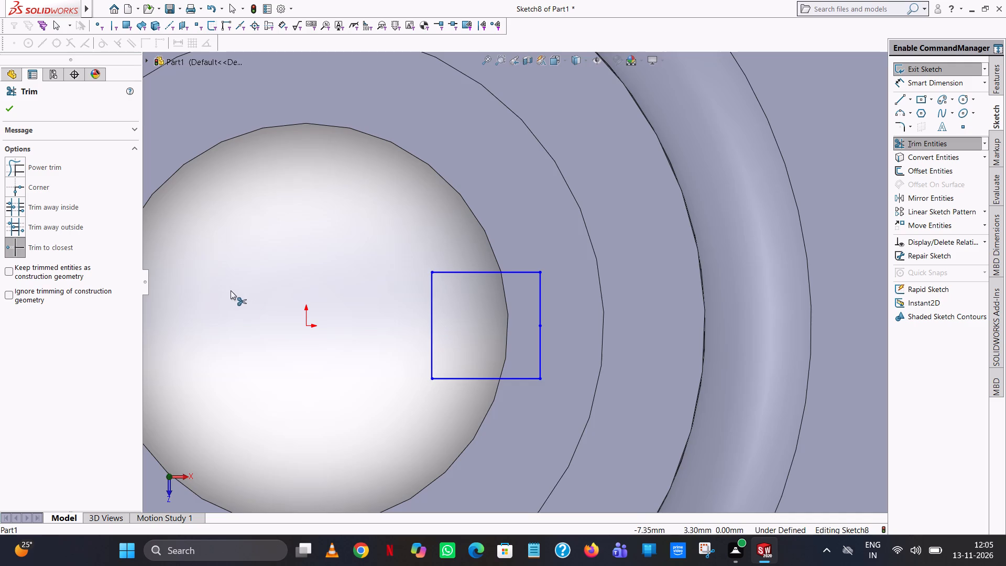
scroll(260, 301, up, 3)
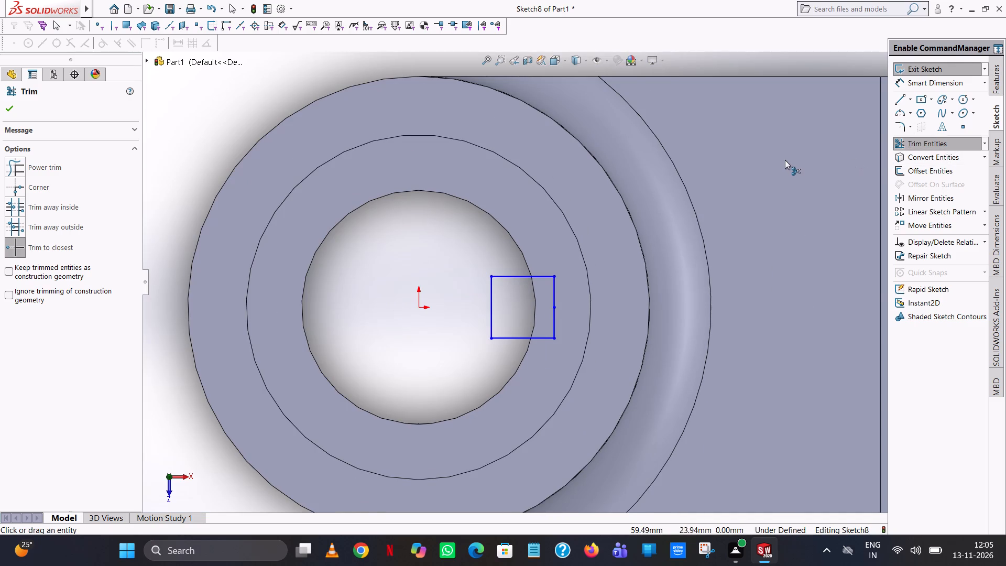
click(915, 141)
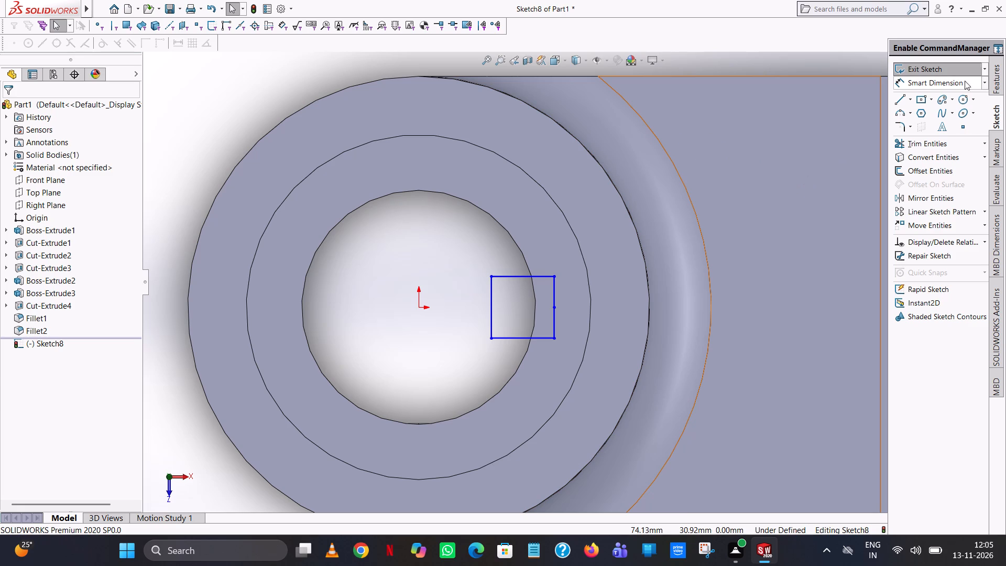
scroll(737, 134, up, 2)
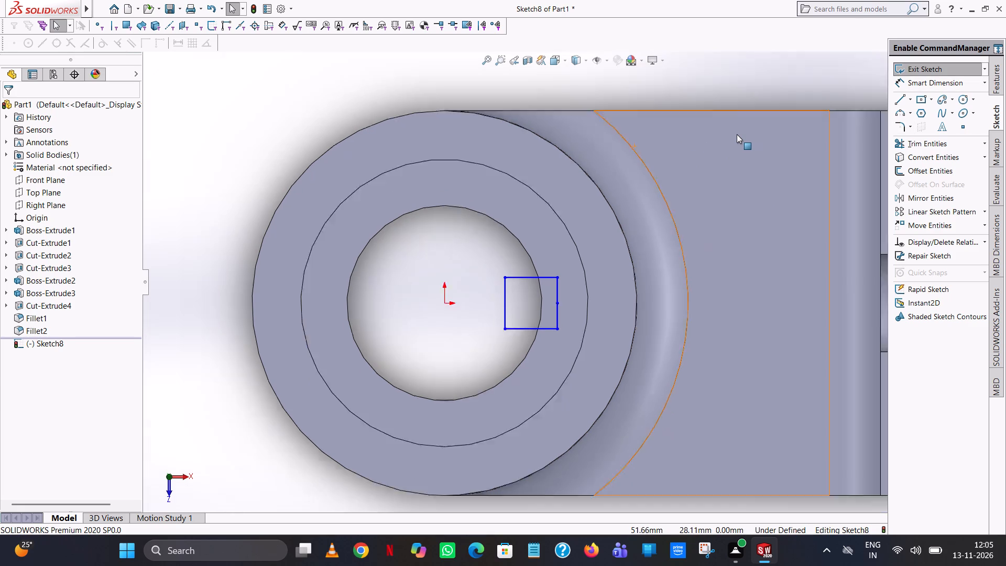
scroll(737, 134, up, 2)
click(735, 134)
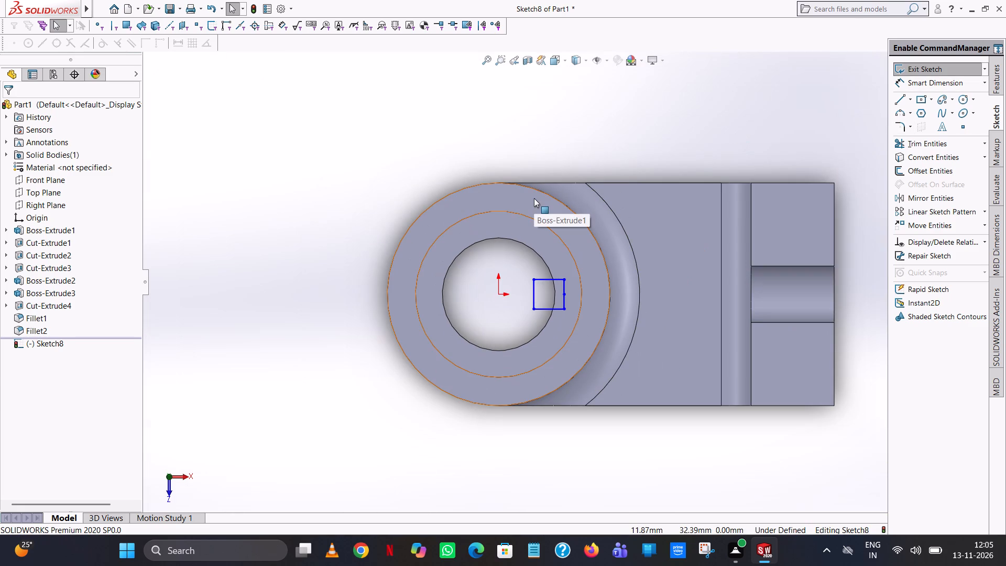
click(655, 128)
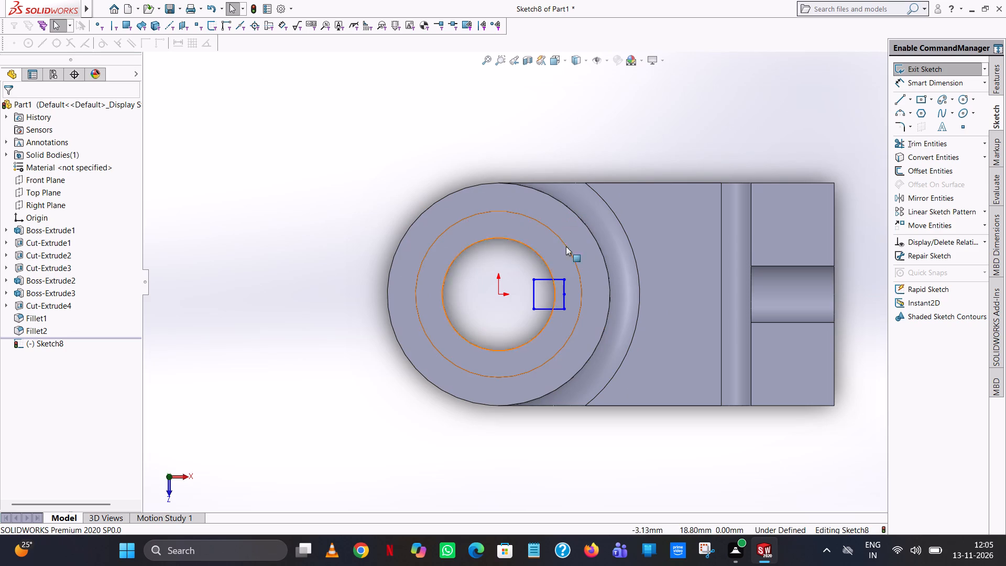
Cut the keyway rectangle through the hub as a blind extruded cut 81 mm deep.
click(992, 82)
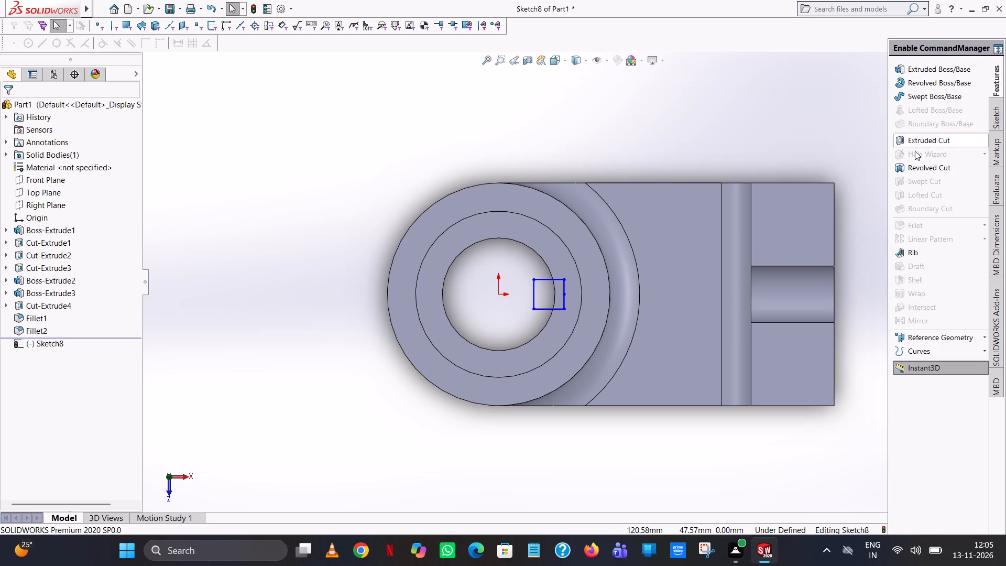
click(930, 143)
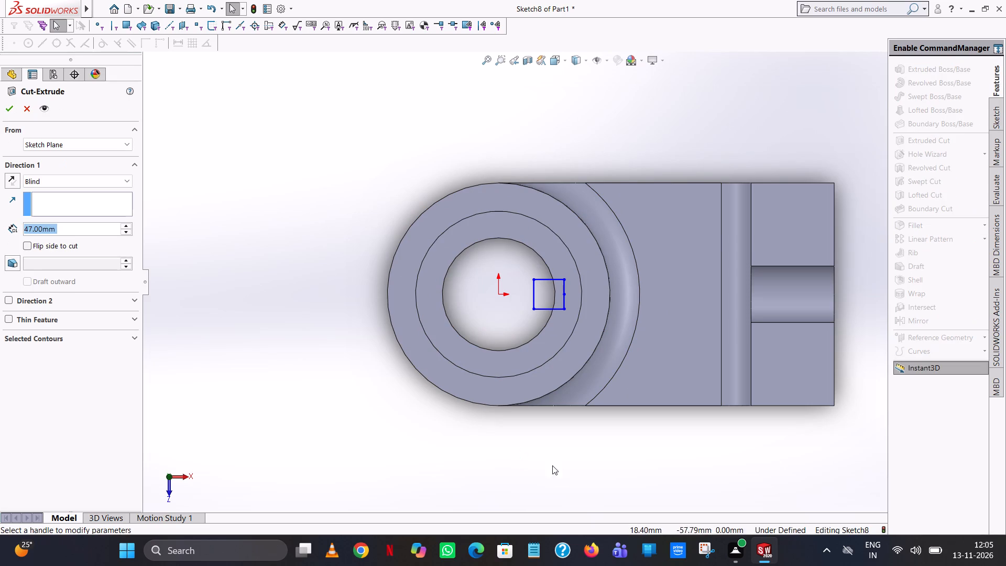
middle_drag(537, 454, 638, 186)
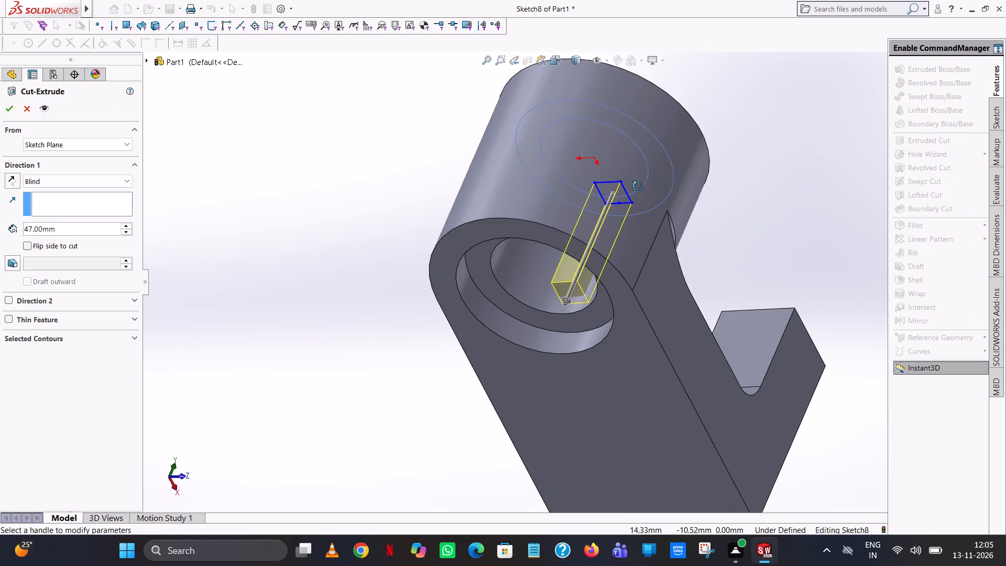
middle_drag(638, 186, 638, 188)
drag(560, 302, 530, 353)
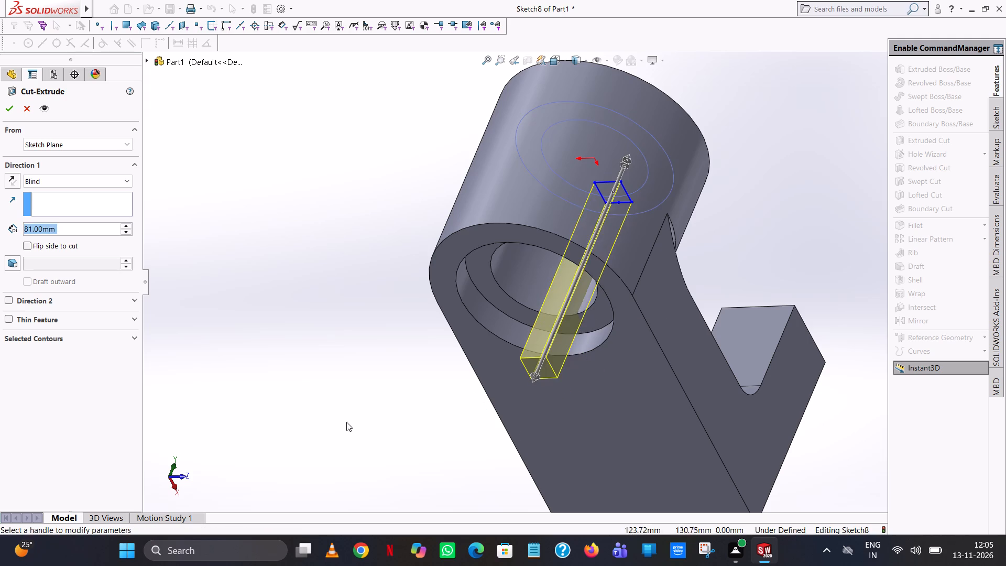
middle_drag(297, 416, 230, 399)
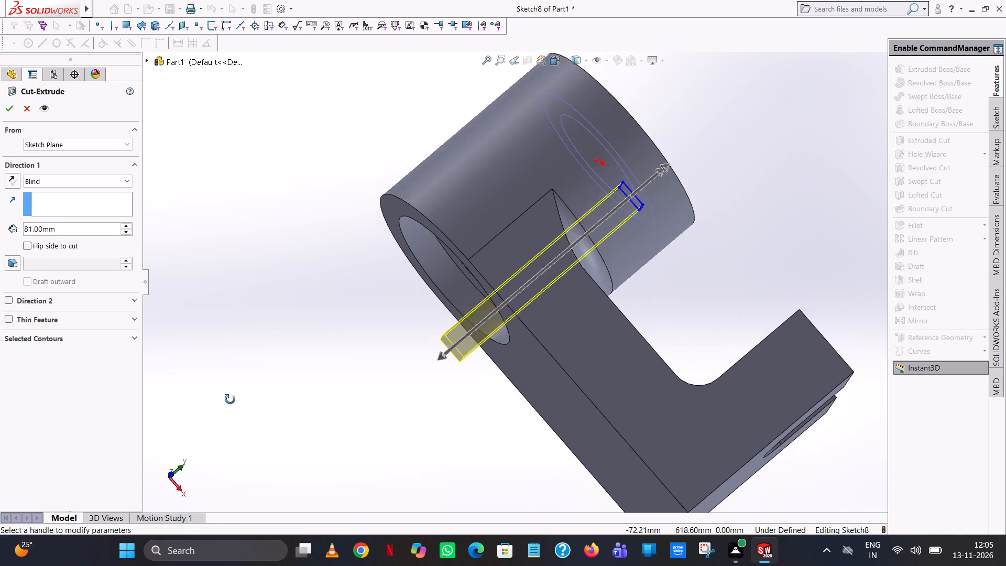
middle_drag(230, 399, 226, 565)
scroll(229, 565, up, 1)
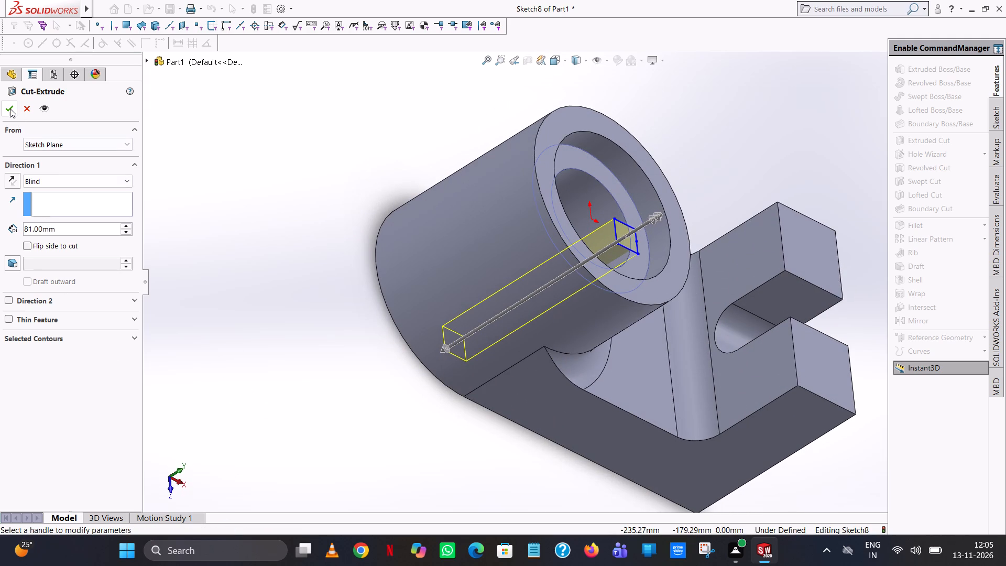
click(10, 108)
click(733, 164)
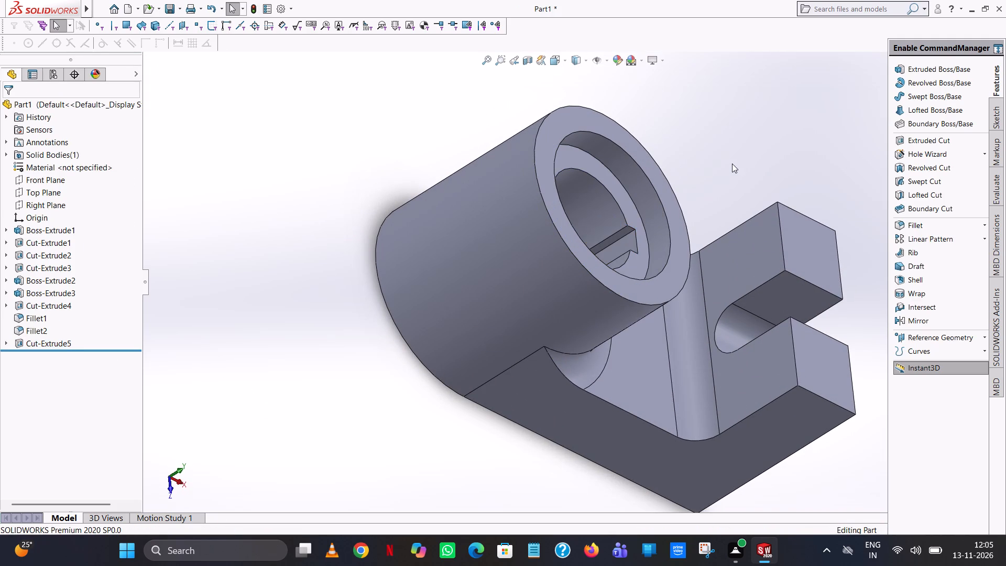
Apply a light pink colour from the standard swatches to the whole part.
middle_drag(726, 171, 666, 257)
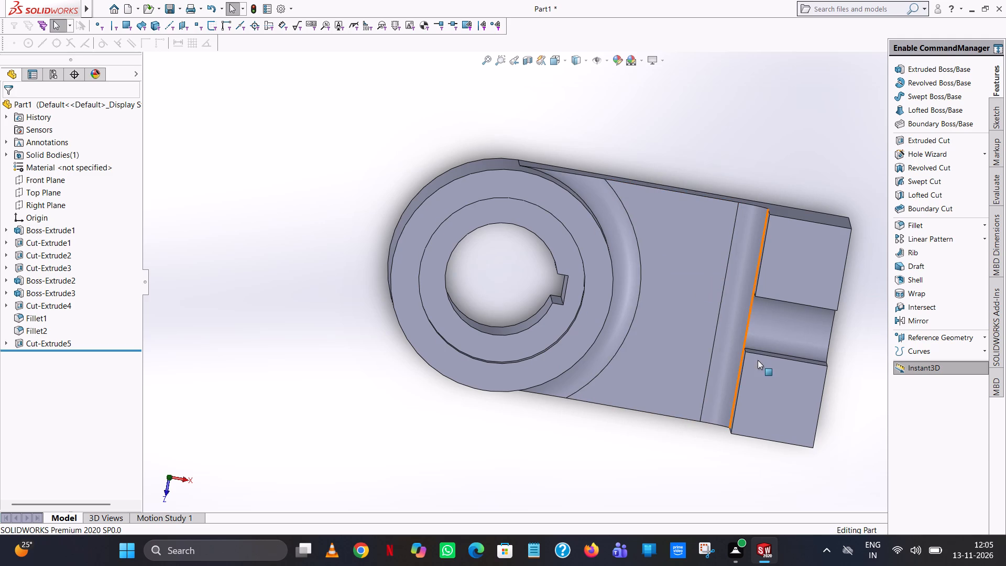
middle_drag(717, 337, 717, 135)
scroll(707, 285, up, 1)
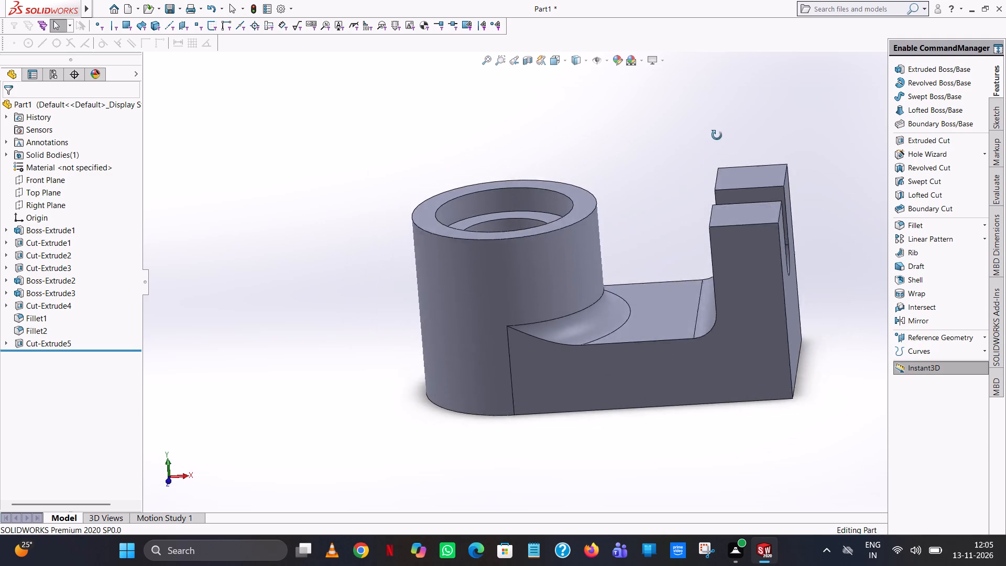
middle_drag(717, 135, 726, 209)
right_click(643, 352)
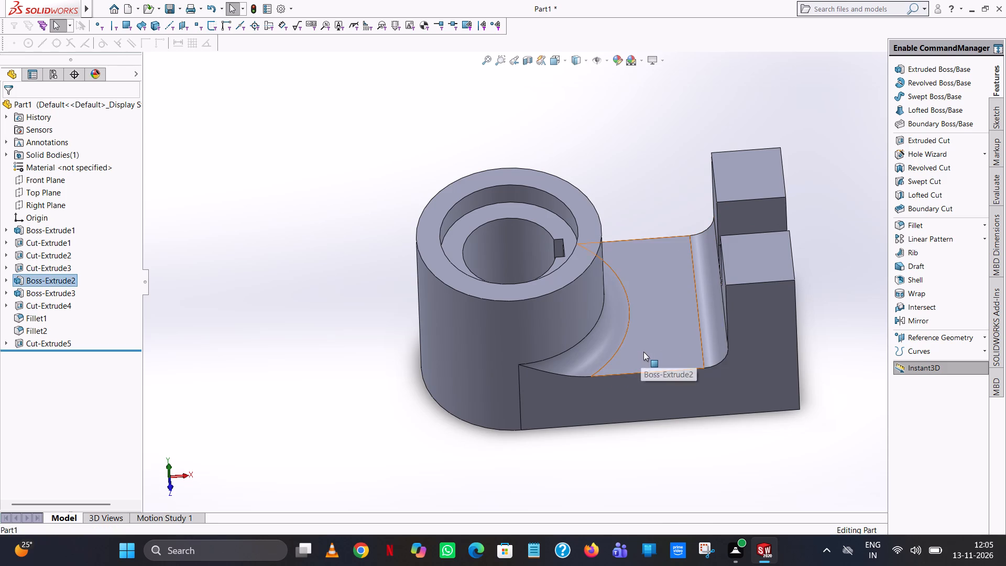
click(728, 273)
click(737, 333)
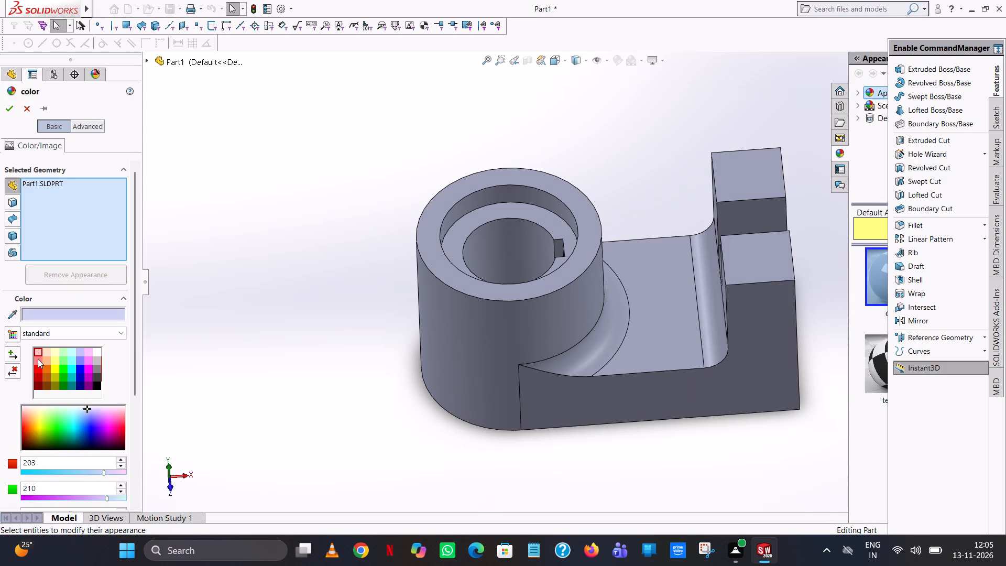
click(36, 357)
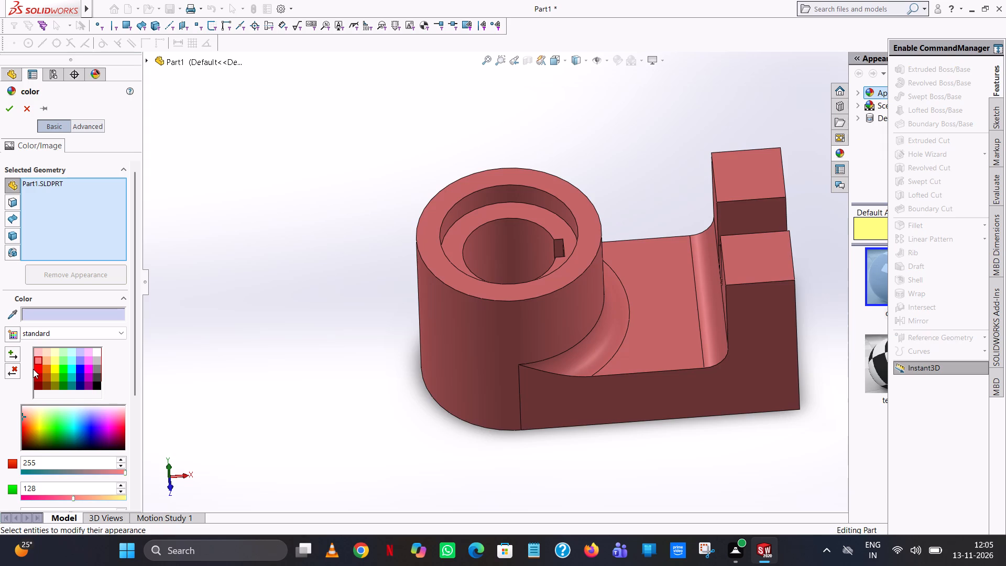
click(33, 368)
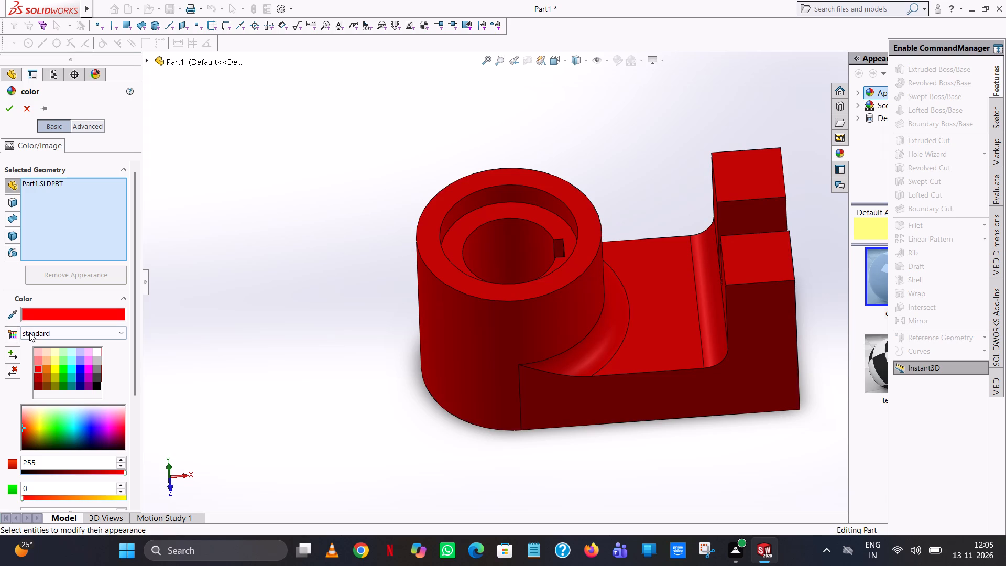
click(38, 355)
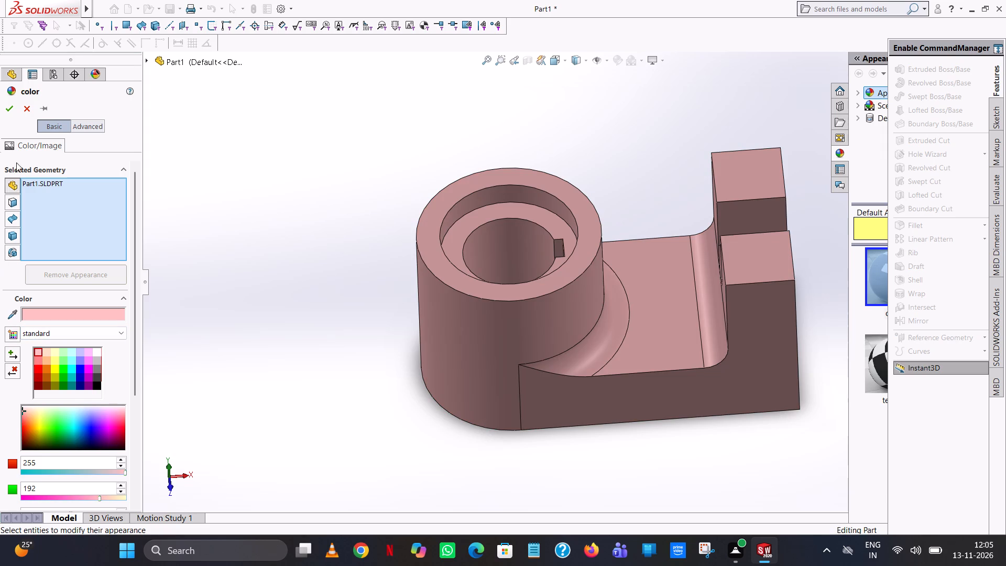
click(5, 109)
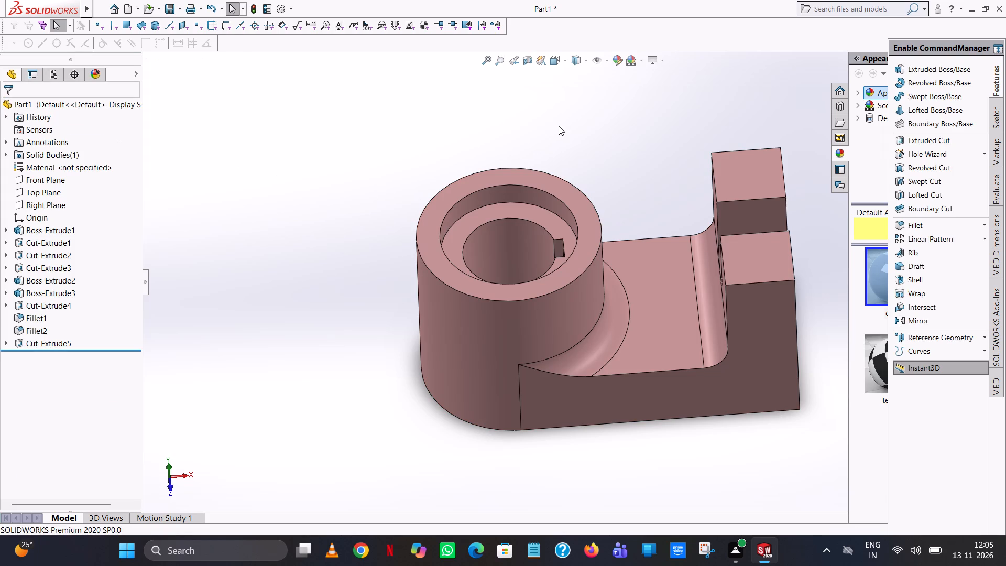
Colour the counterbore wall, the bore and the three keyway faces white as individual faces.
click(536, 198)
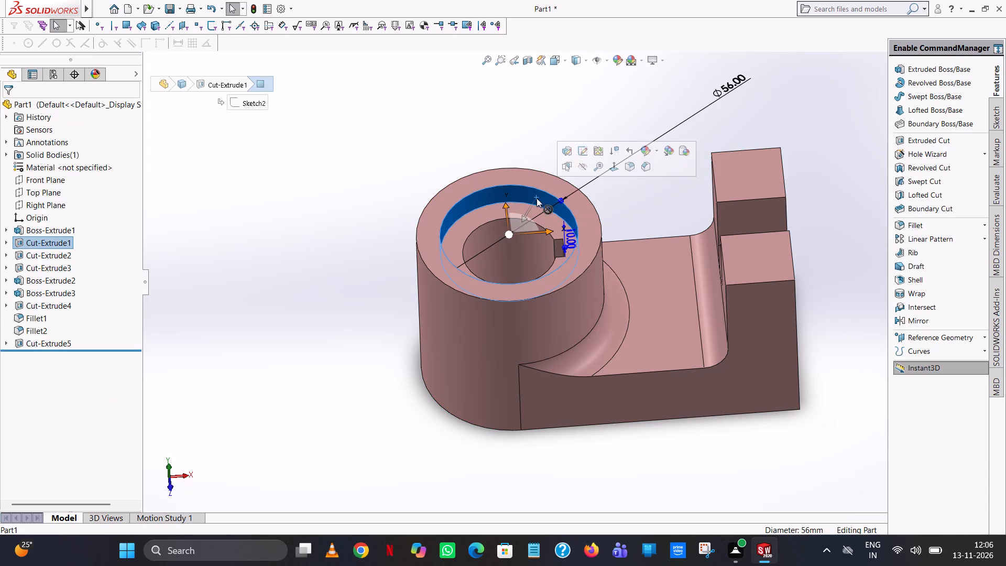
click(643, 146)
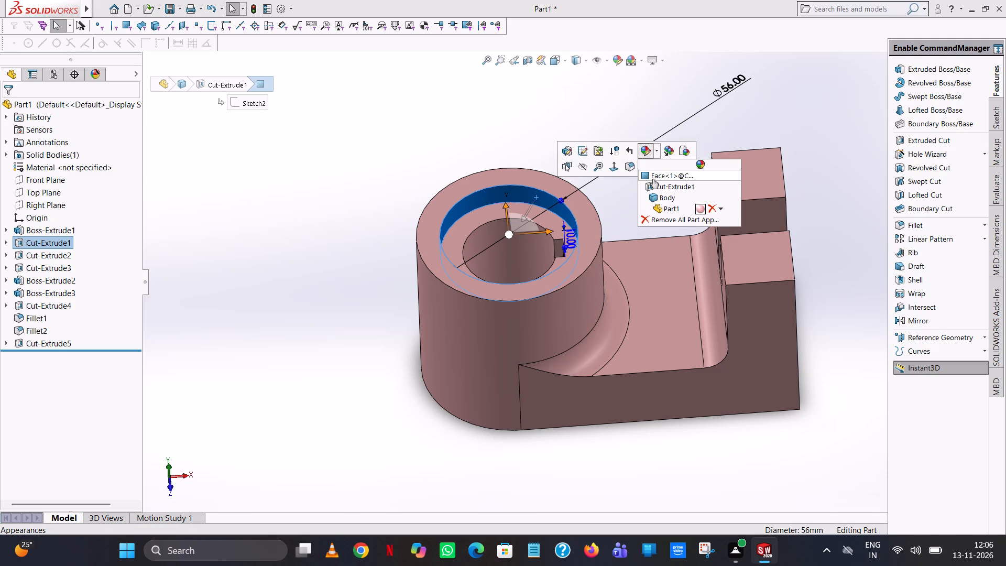
click(653, 179)
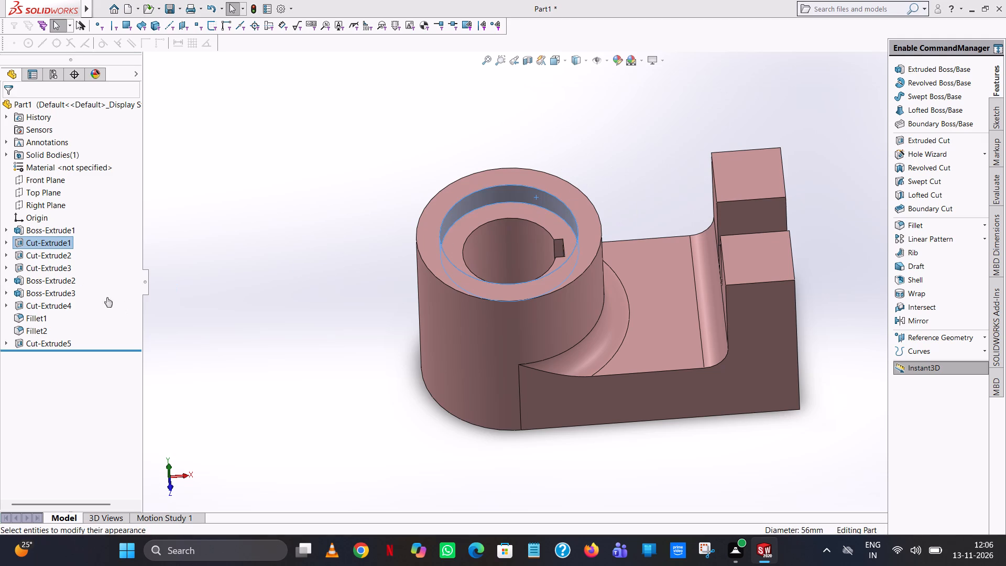
click(99, 352)
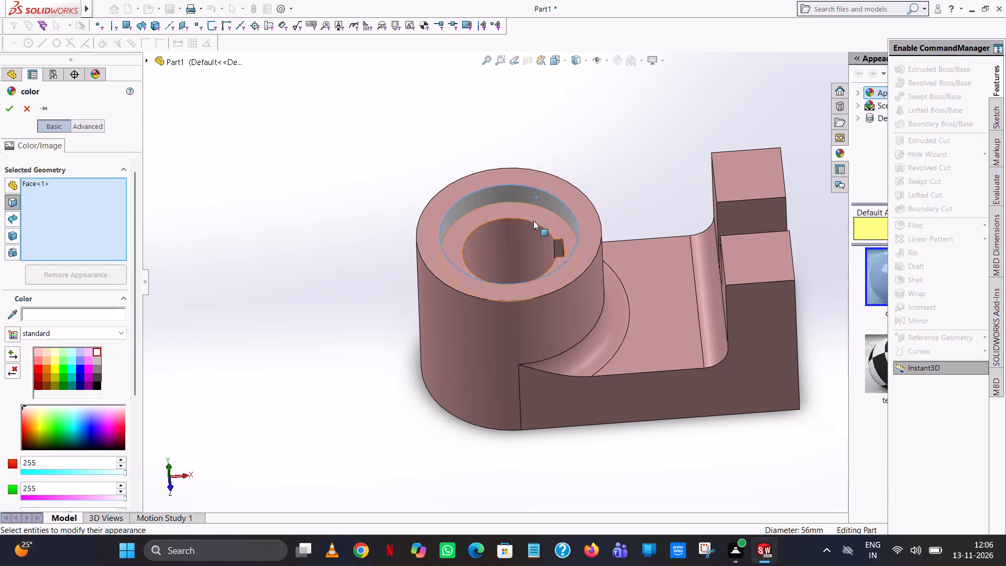
click(509, 236)
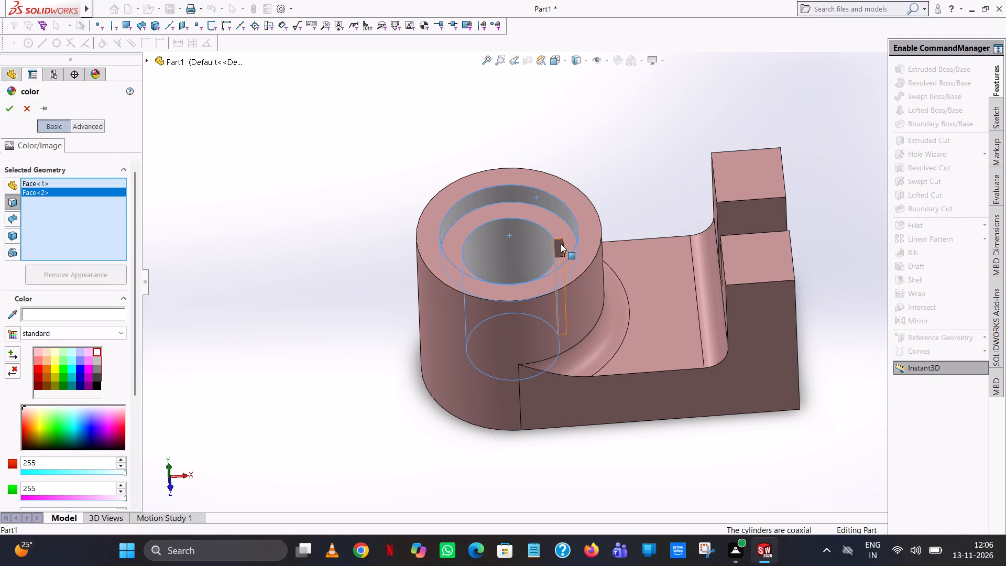
click(561, 244)
middle_drag(554, 253, 567, 400)
click(567, 304)
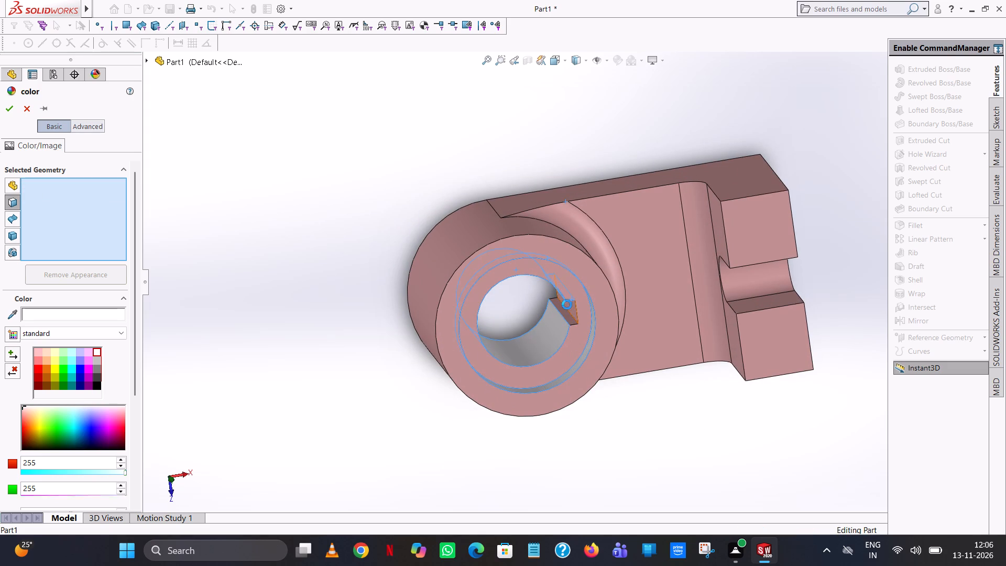
click(568, 319)
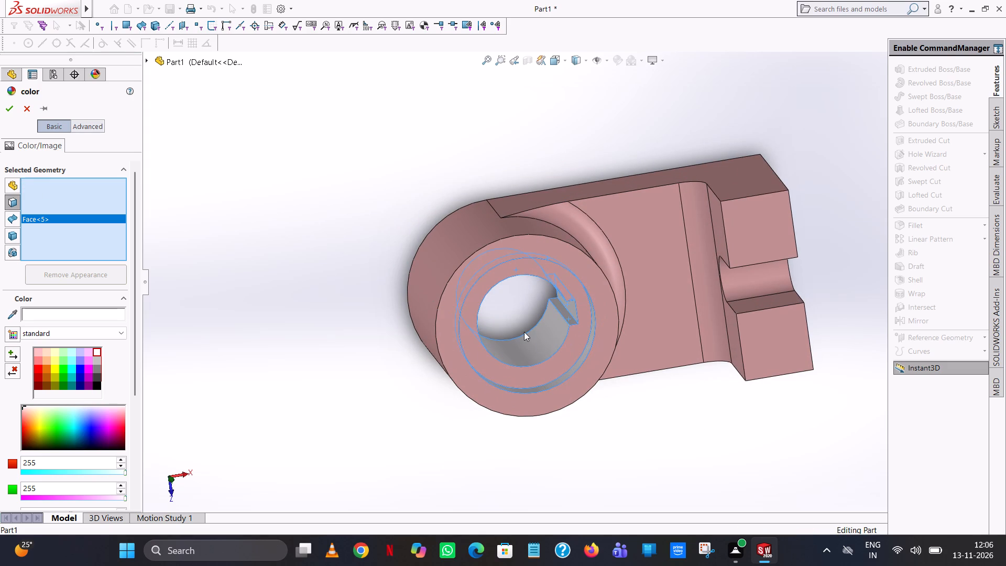
Add the upright slot's rounded face and both flat side faces to the white face colouring and apply it.
middle_drag(518, 331, 444, 280)
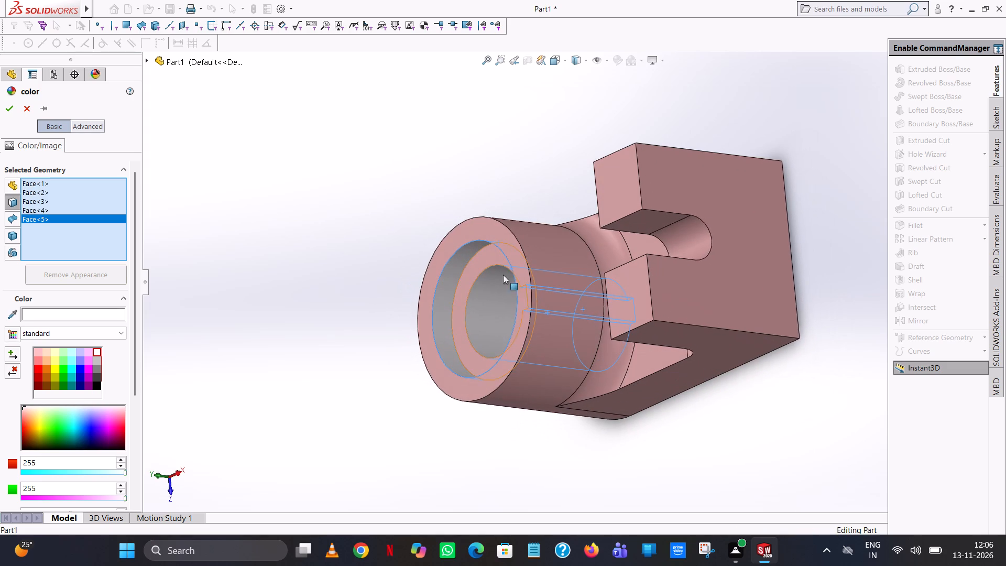
click(695, 237)
click(654, 224)
middle_drag(656, 223, 657, 223)
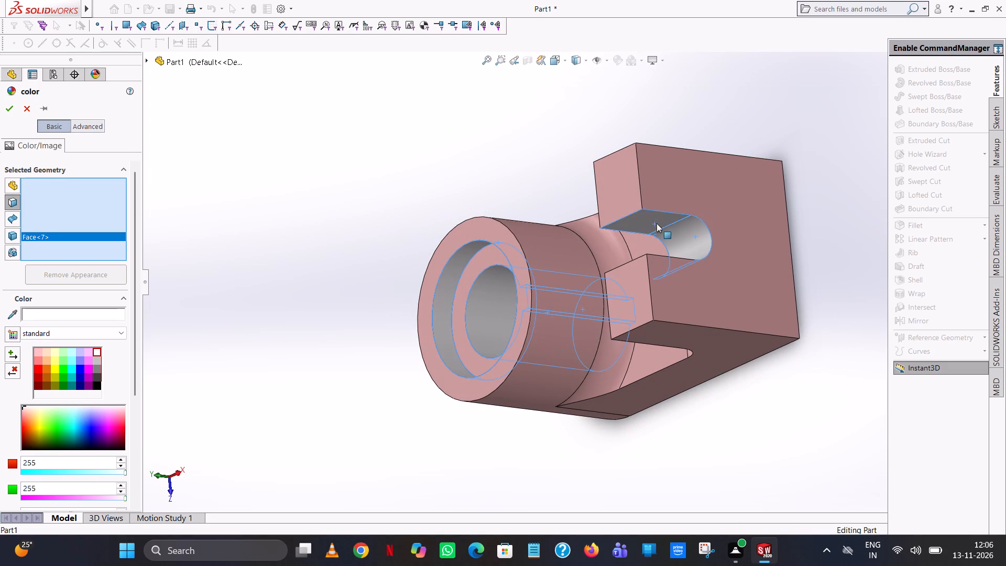
middle_drag(657, 223, 684, 373)
click(713, 409)
scroll(574, 374, up, 1)
middle_drag(573, 373, 621, 105)
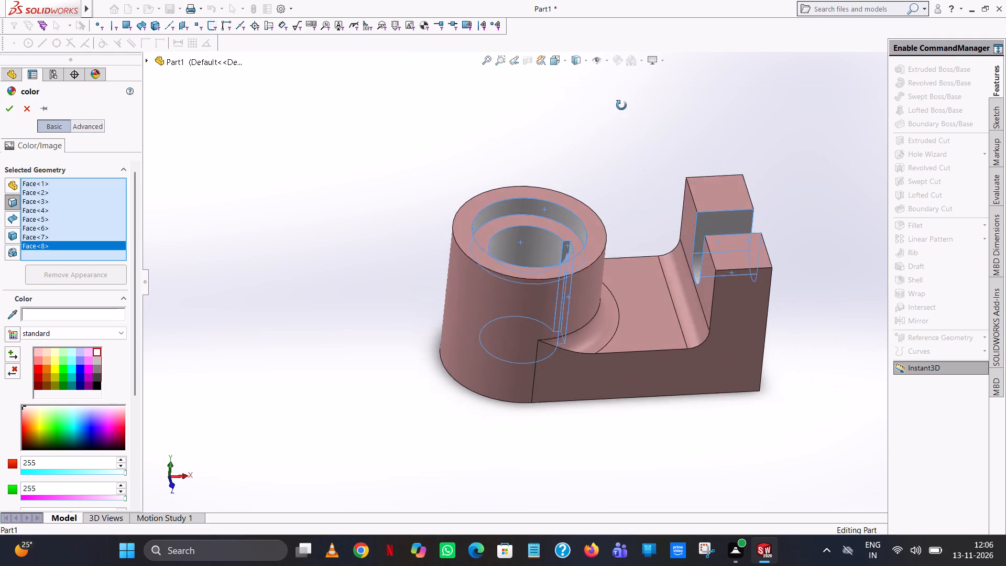
middle_drag(621, 105, 622, 103)
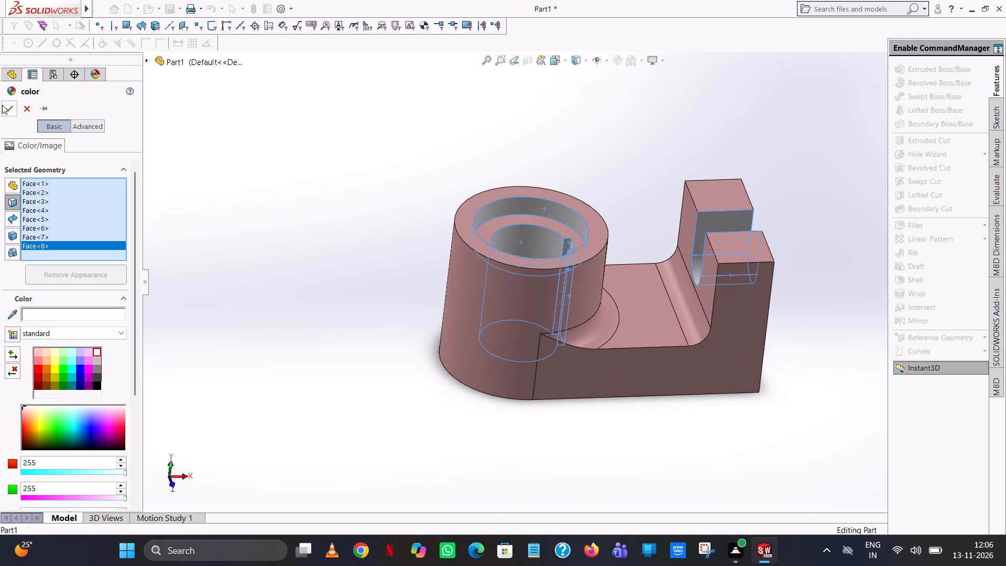
click(2, 105)
click(336, 187)
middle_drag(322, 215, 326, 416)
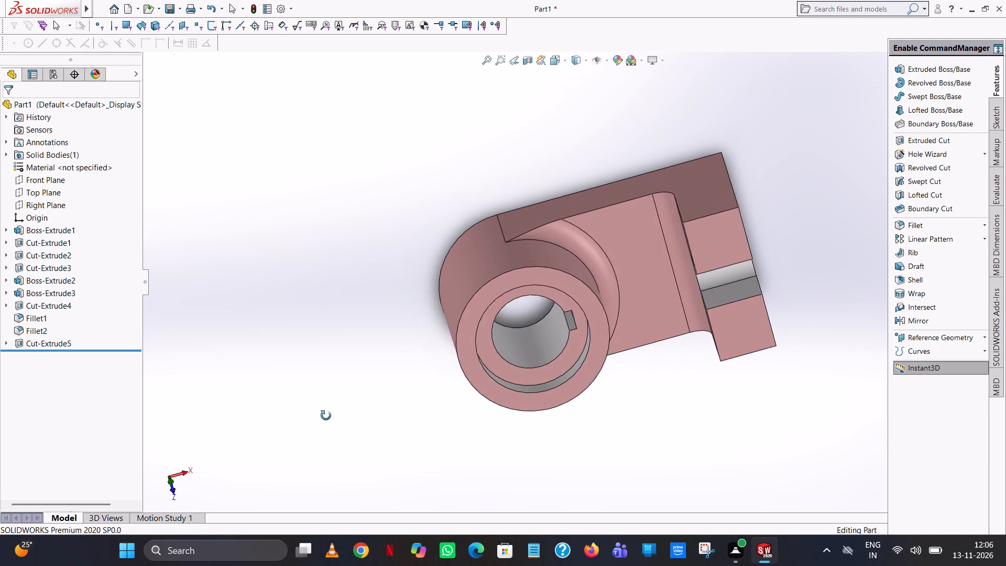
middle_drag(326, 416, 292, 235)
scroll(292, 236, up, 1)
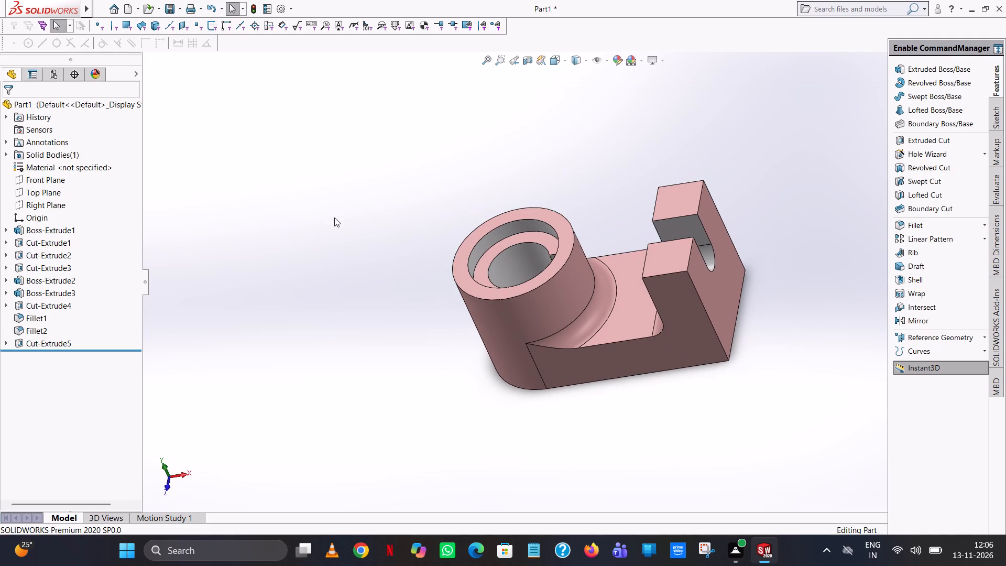
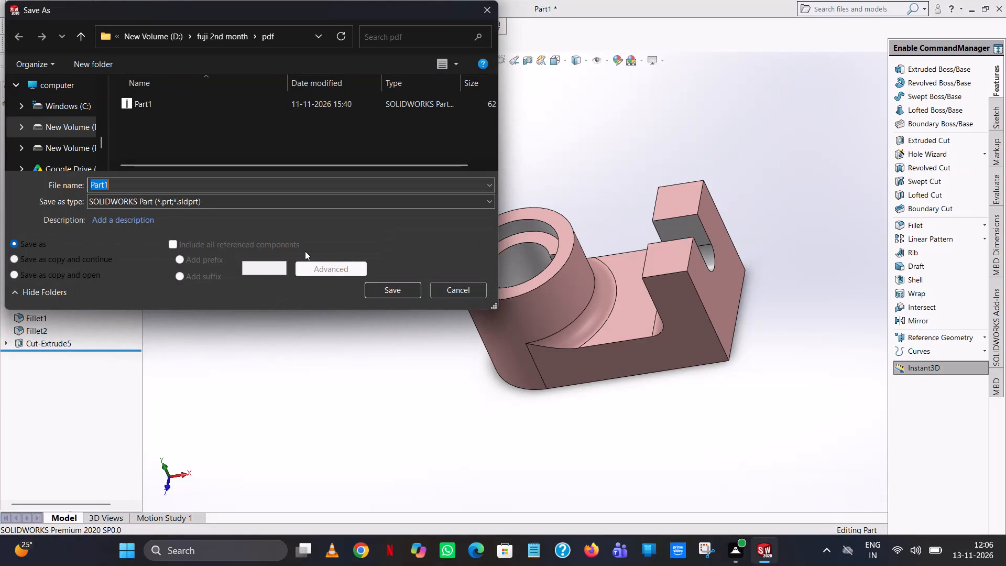
Save a PDF copy of the part named "flaged boar hub" in the pdf folder.
key(f)
key(l)
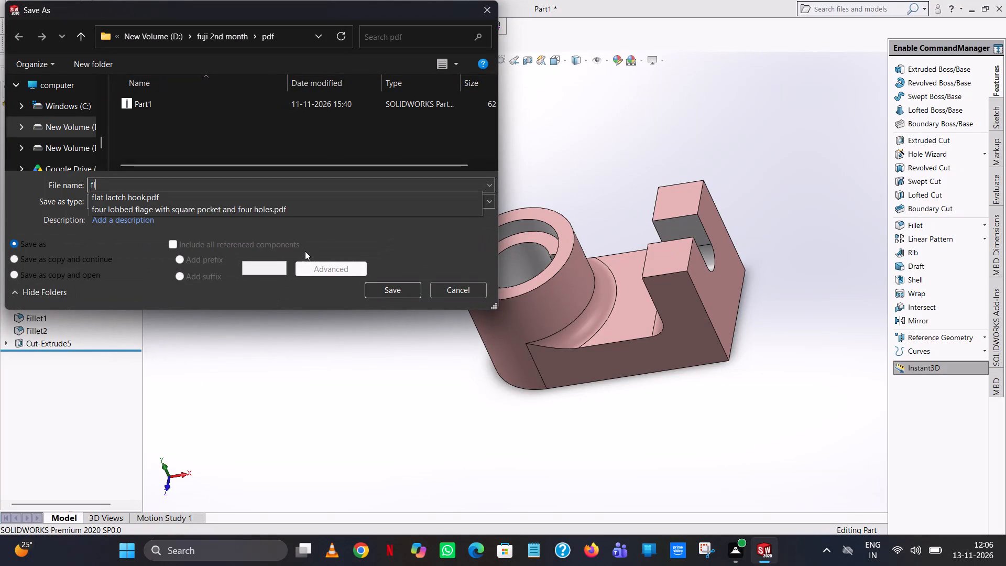
text(aged b)
text(oar hub)
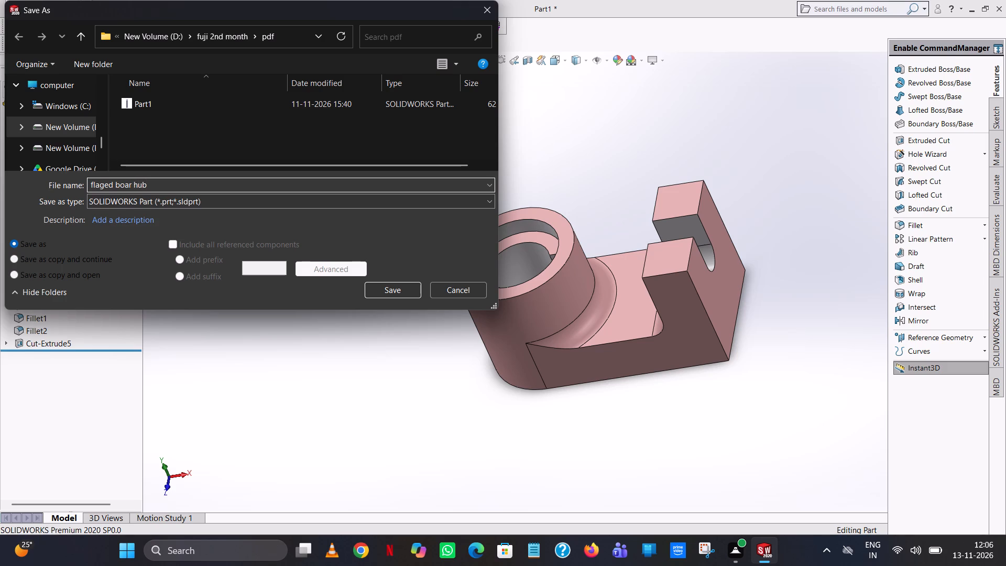
click(176, 197)
click(187, 296)
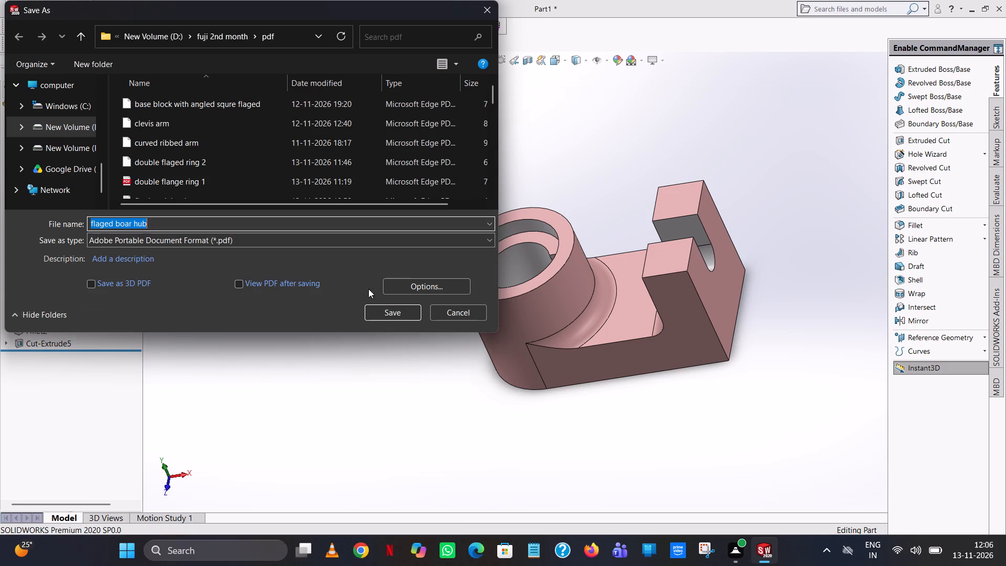
click(391, 315)
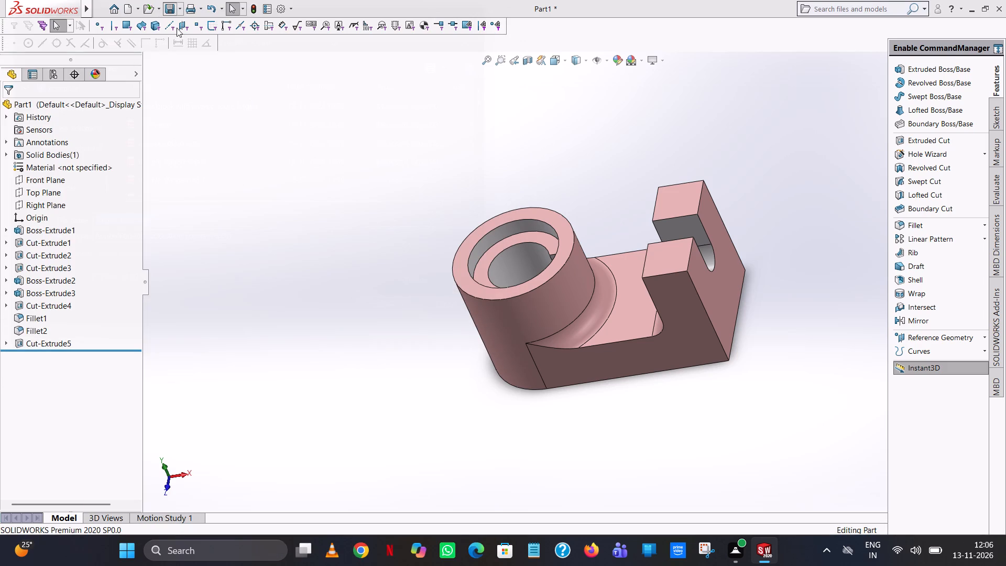
Save the model as a SOLIDWORKS part named "flaged boar hub" in the design folder of fuji 2nd month.
click(180, 8)
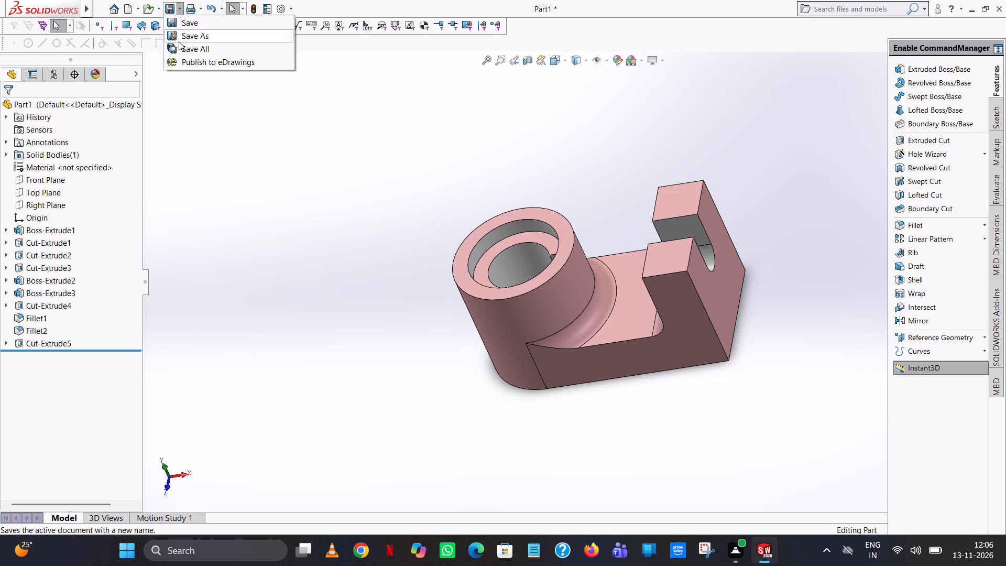
click(191, 40)
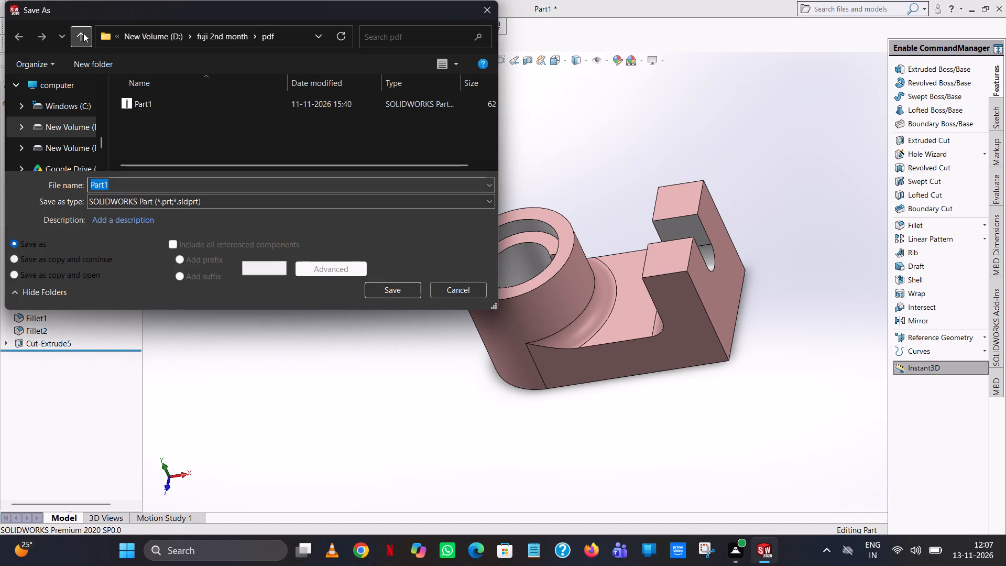
click(83, 33)
double_click(156, 122)
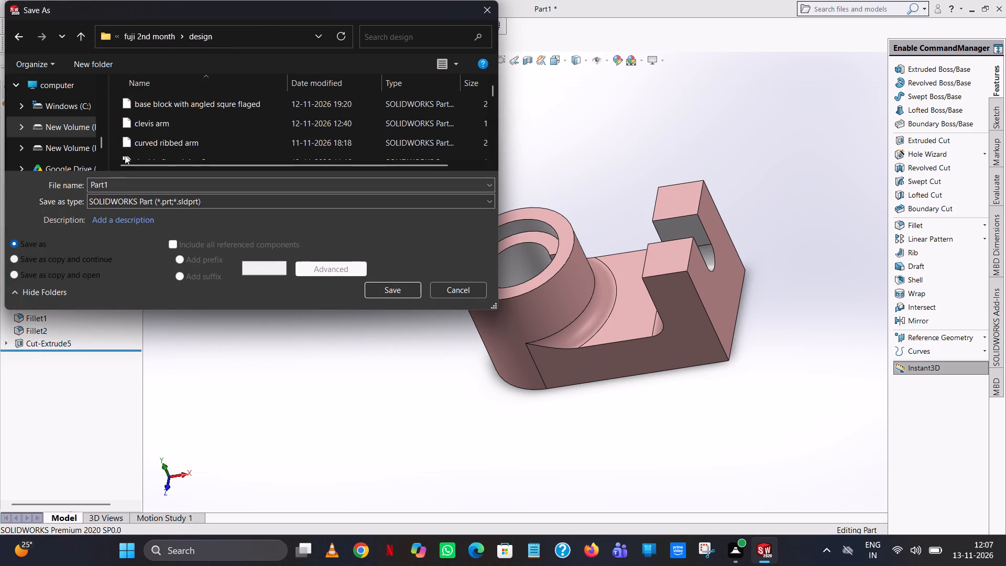
double_click(129, 187)
text(flaged boar)
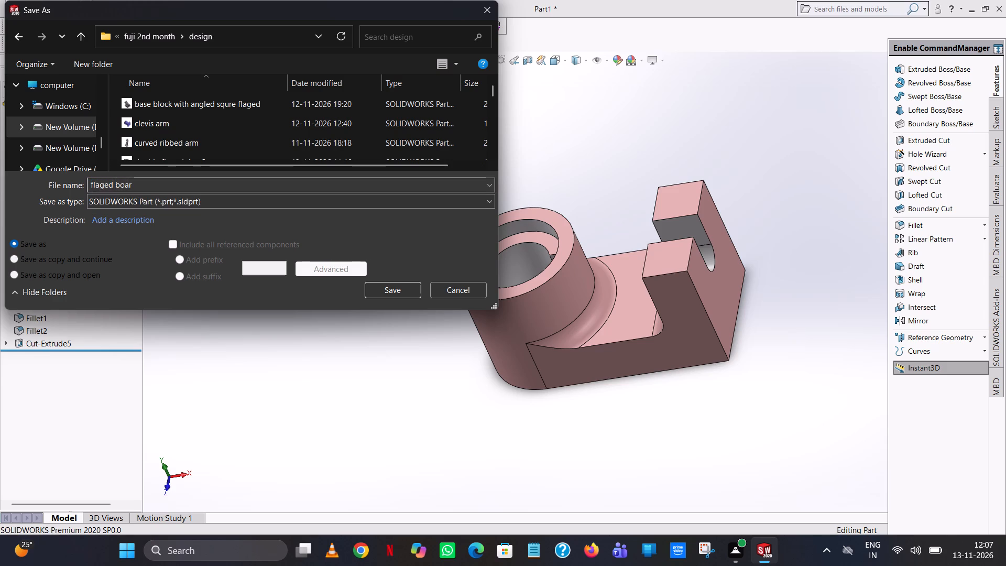
key(space)
text(hub)
click(388, 289)
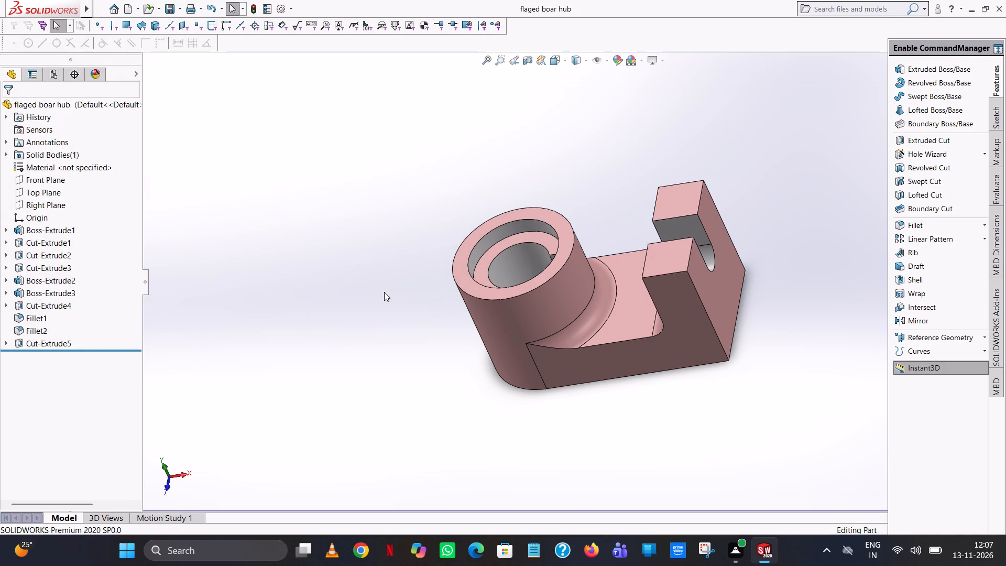